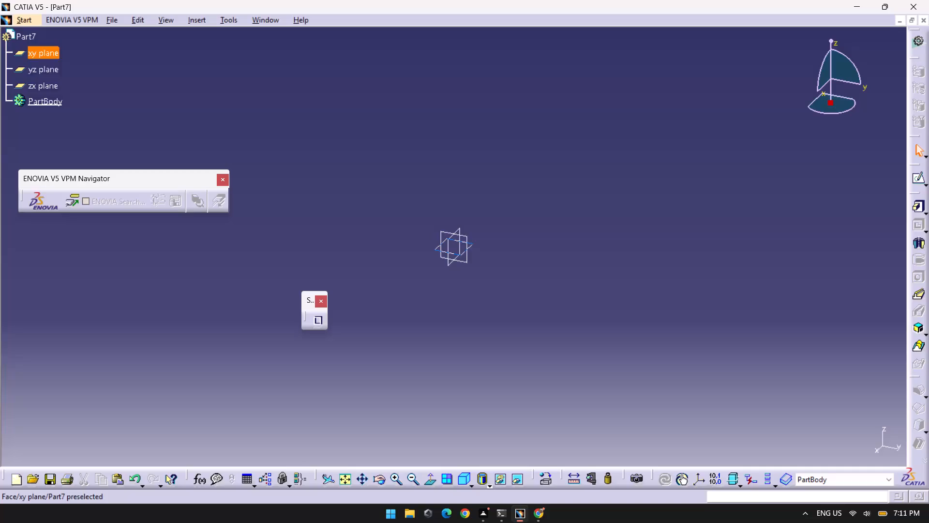
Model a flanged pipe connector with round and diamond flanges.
Start a new sketch on the yz plane of the empty part.
{"action": "left_click", "coordinate": [466, 239]}
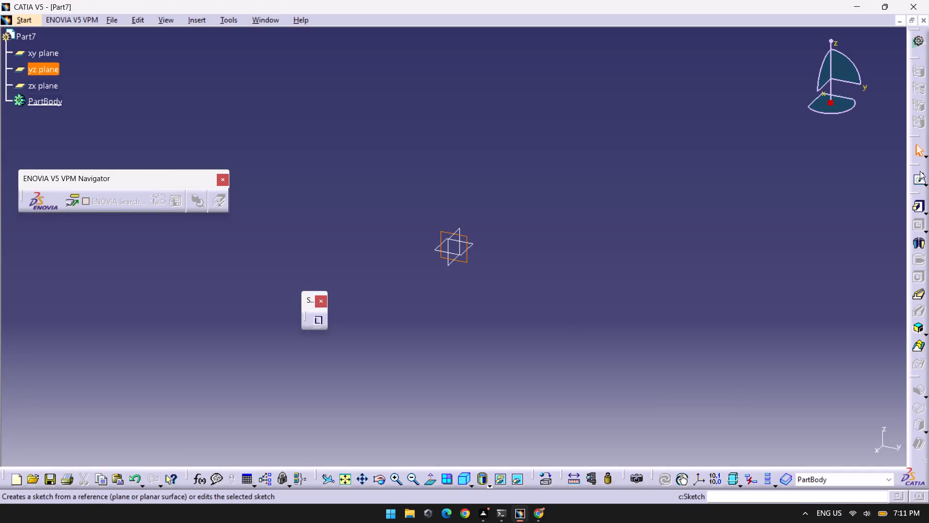
{"action": "left_click", "coordinate": [924, 174]}
{"action": "left_click", "coordinate": [900, 189]}
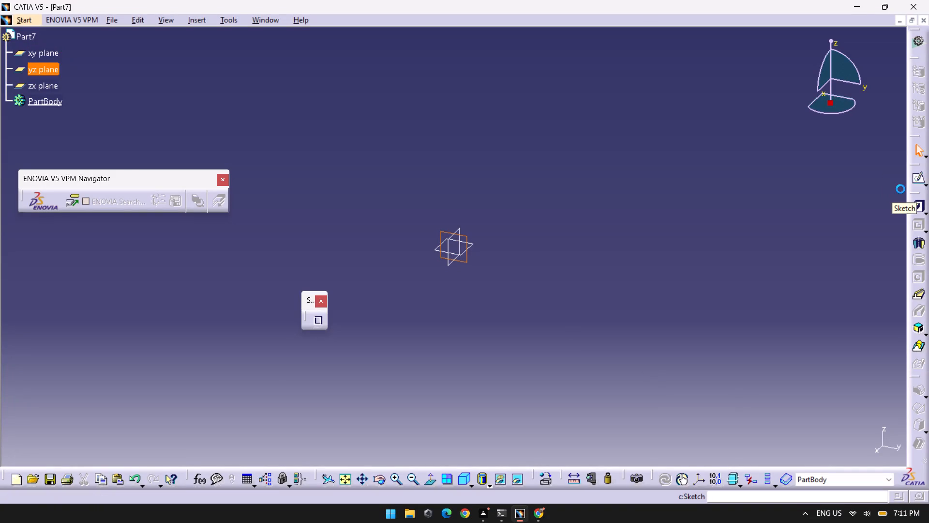
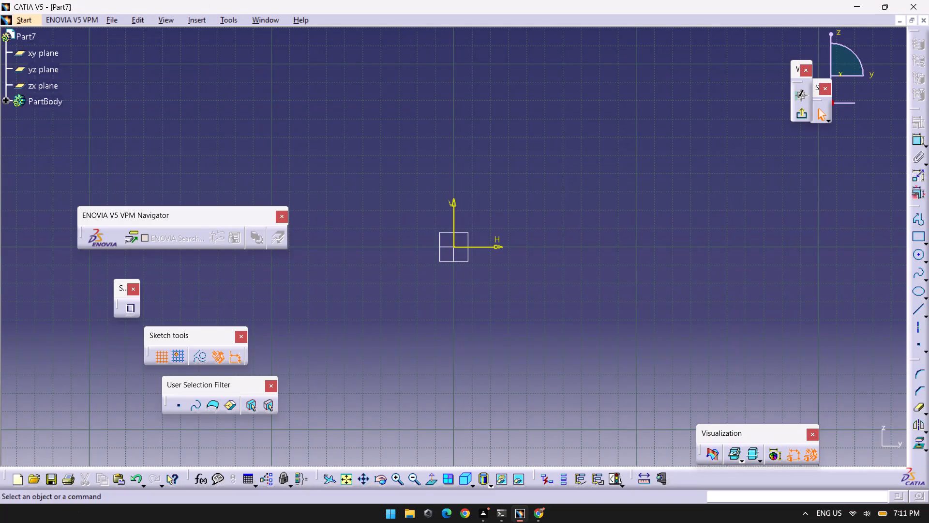
Draw a circle centred on the sketch origin with a radius of 49 mm.
{"action": "left_click", "coordinate": [916, 253]}
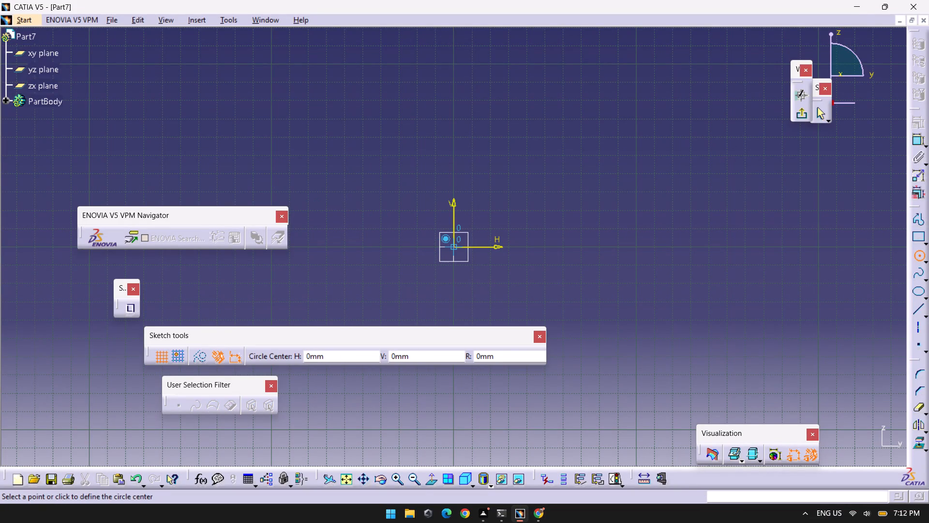
{"action": "left_click", "coordinate": [454, 245]}
{"action": "key", "text": "Tab"}
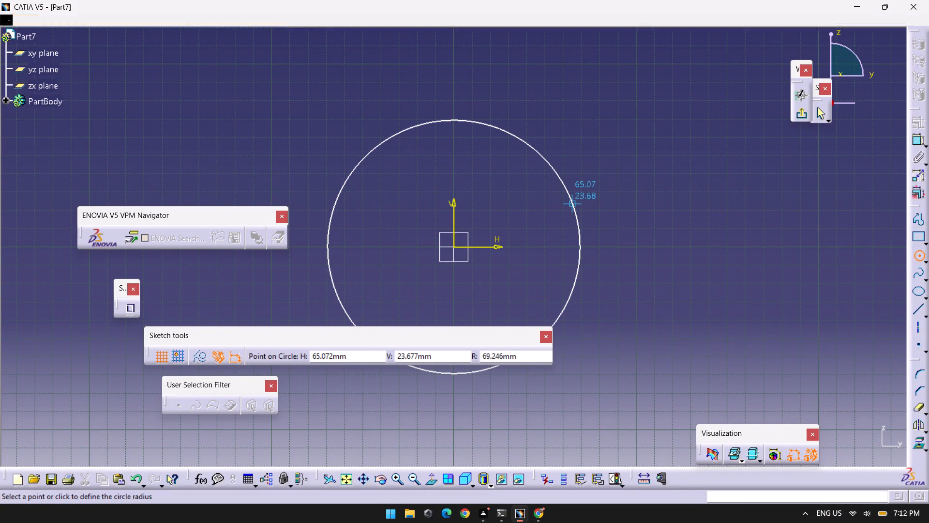
{"action": "key", "text": "Tab"}
{"action": "key", "text": "Tab"}
{"action": "type", "text": "49"}
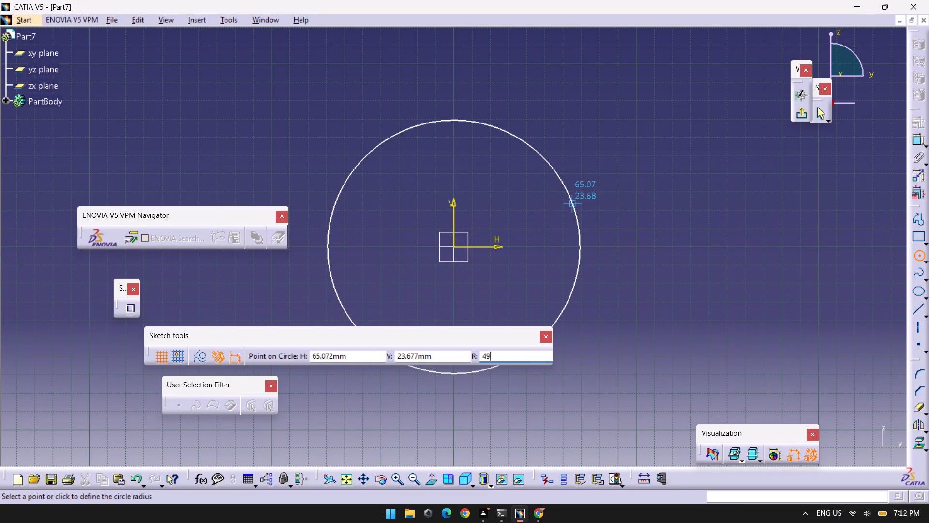
{"action": "key", "text": "Return"}
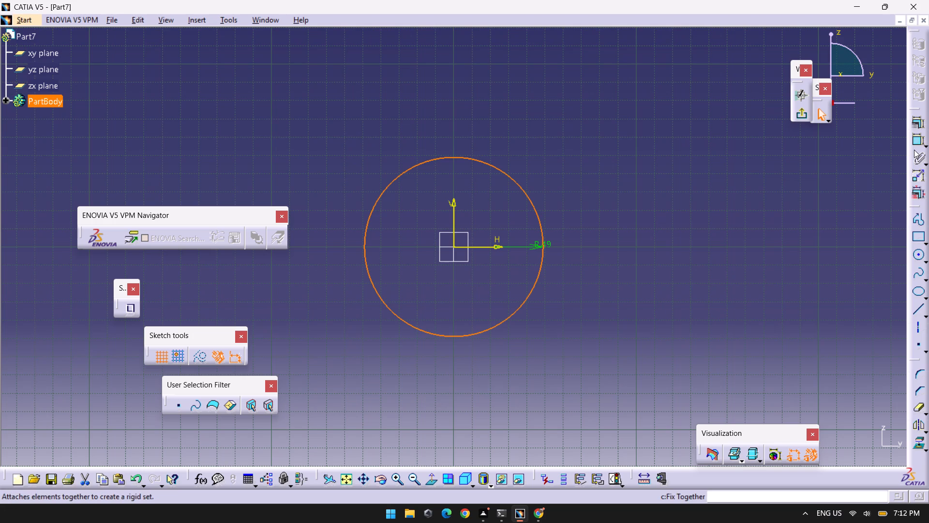
Draw a concentric circle at the sketch origin with a radius of 35 mm.
{"action": "left_click", "coordinate": [920, 253]}
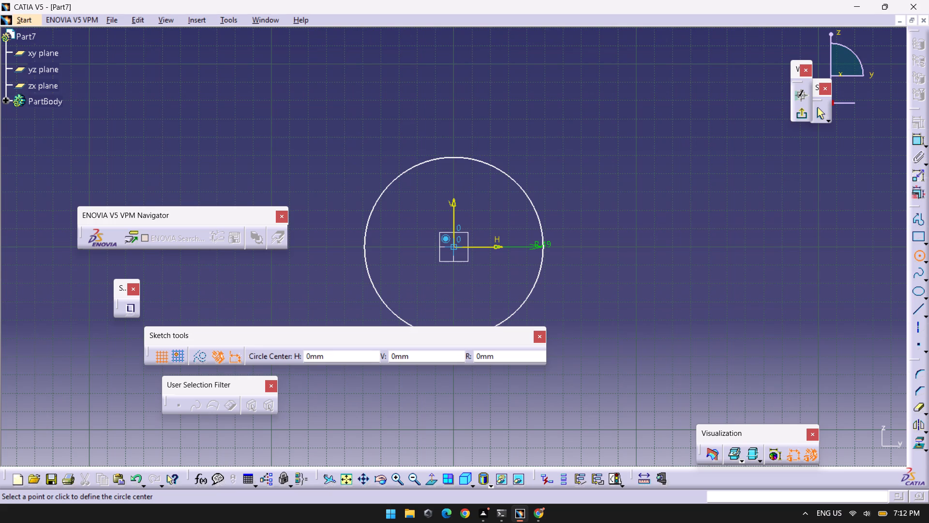
{"action": "left_click", "coordinate": [456, 247]}
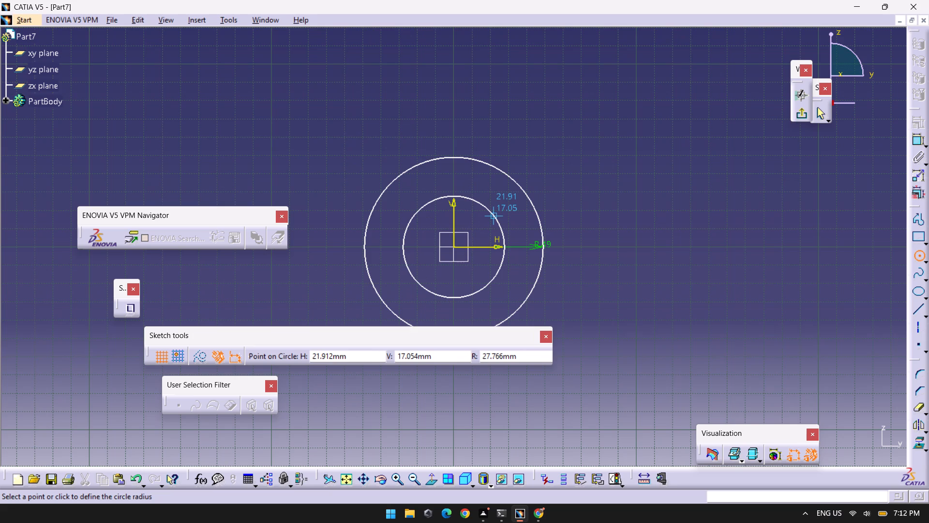
{"action": "key", "text": "Tab"}
{"action": "key", "text": "Tab"}
{"action": "key", "text": "Tab"}
{"action": "type", "text": "35"}
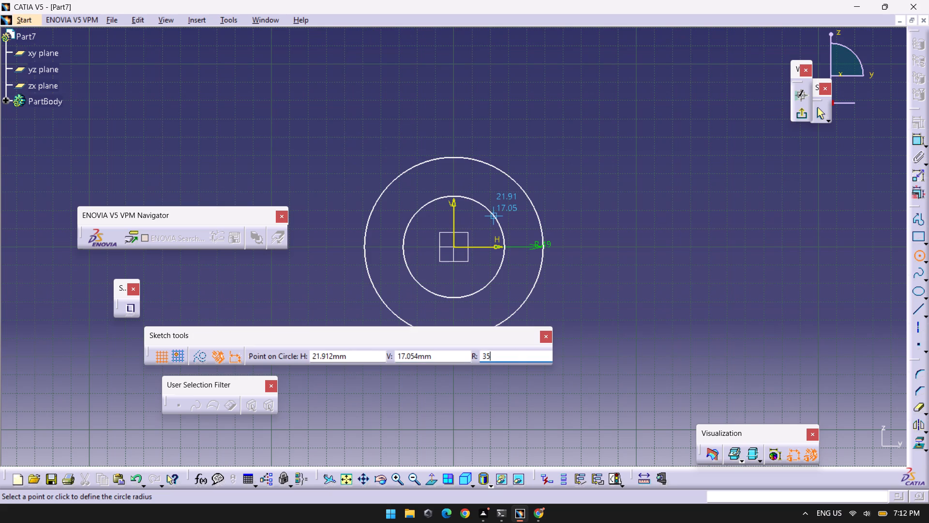
{"action": "key", "text": "Return"}
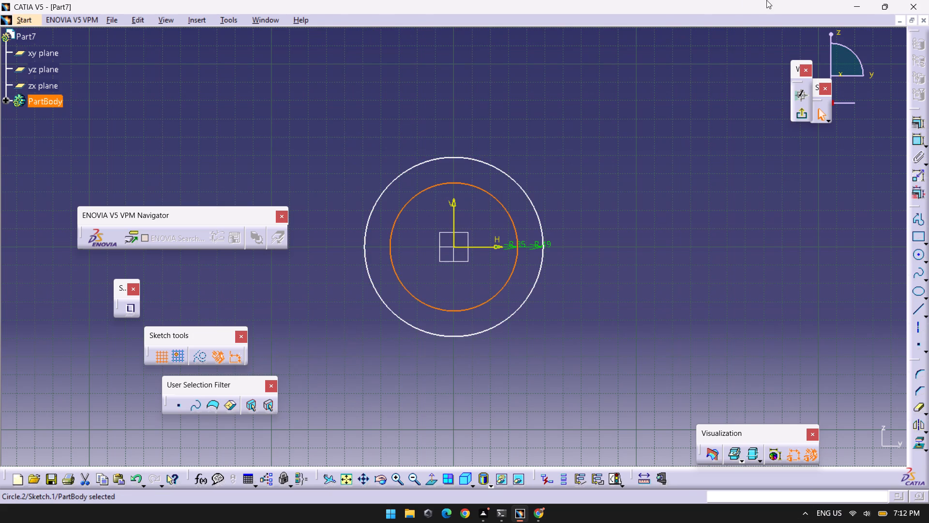
Place 6 equidistant points around the 35 mm radius circle.
{"action": "left_click", "coordinate": [924, 353]}
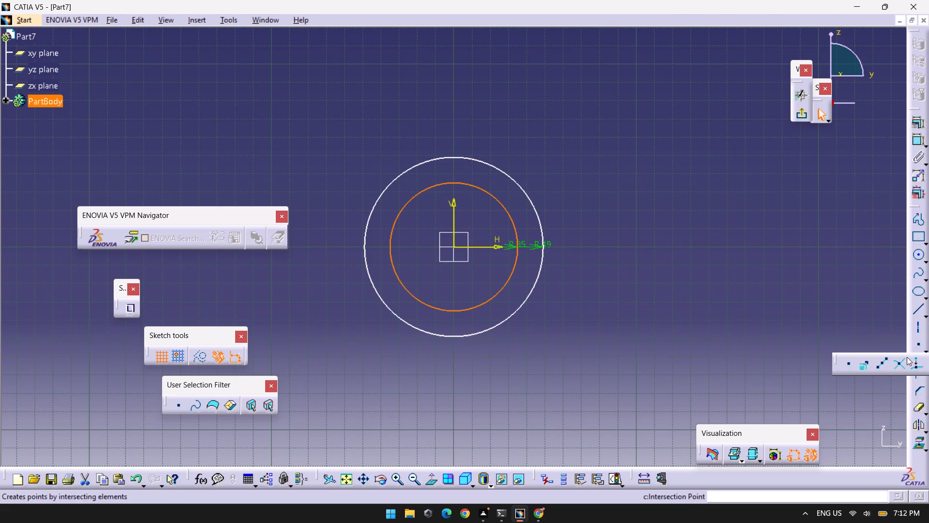
{"action": "left_click", "coordinate": [881, 366]}
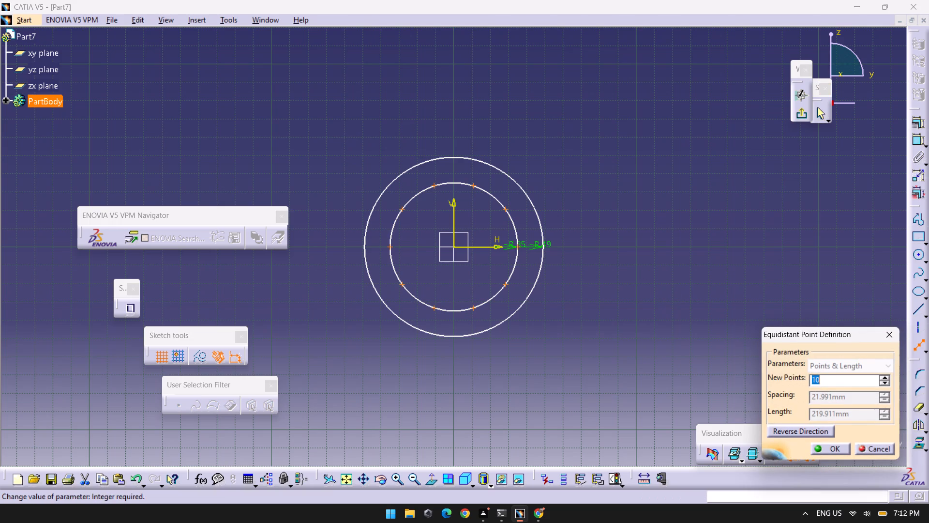
{"action": "key", "text": "6"}
{"action": "left_click", "coordinate": [838, 447]}
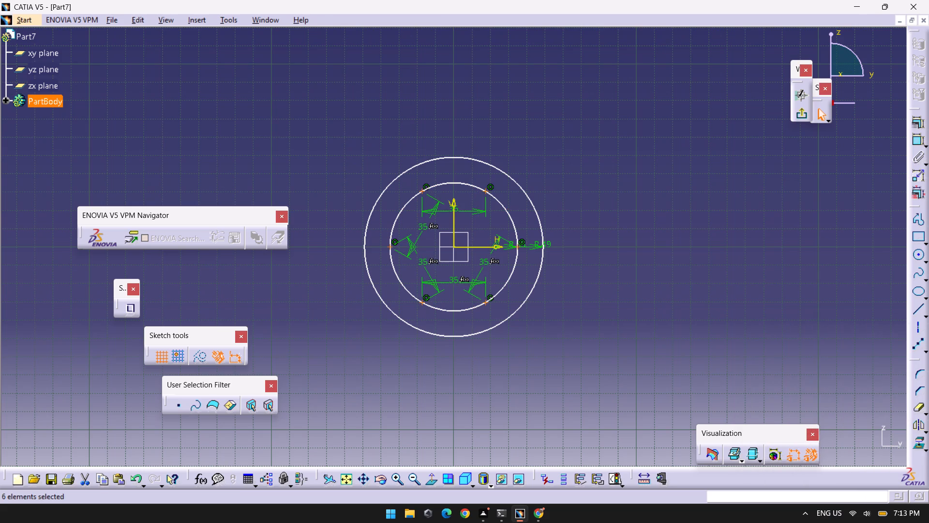
{"action": "left_click", "coordinate": [754, 293]}
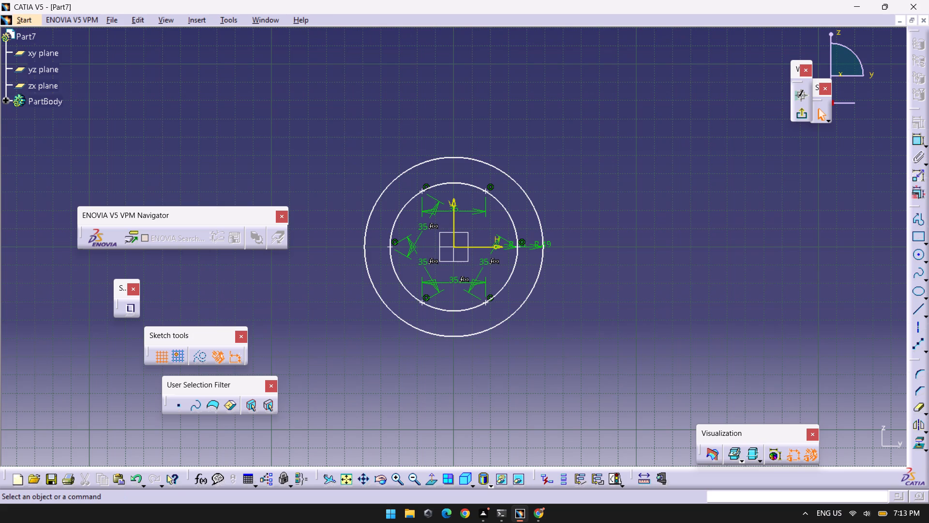
Draw a circle of 5 mm radius centred on the upper-left equidistant point of the inner circle.
{"action": "left_click", "coordinate": [917, 255]}
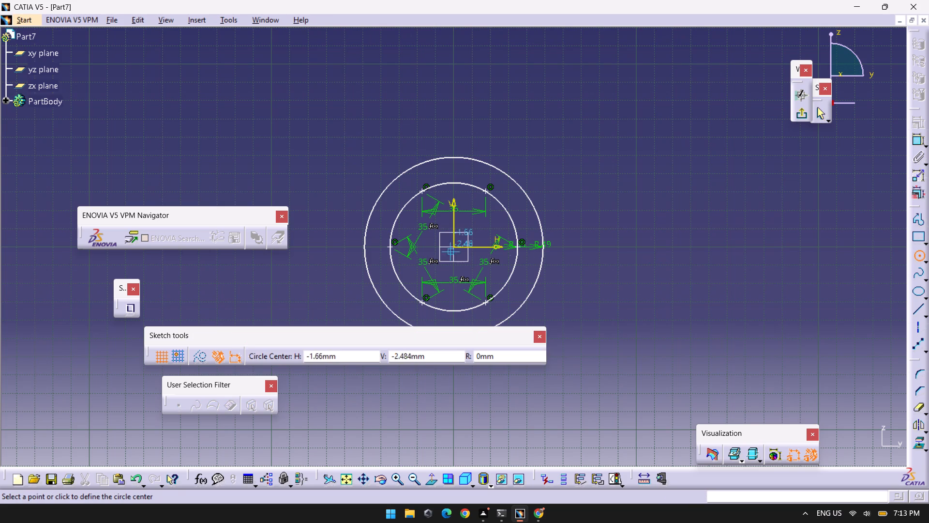
{"action": "left_click", "coordinate": [420, 192]}
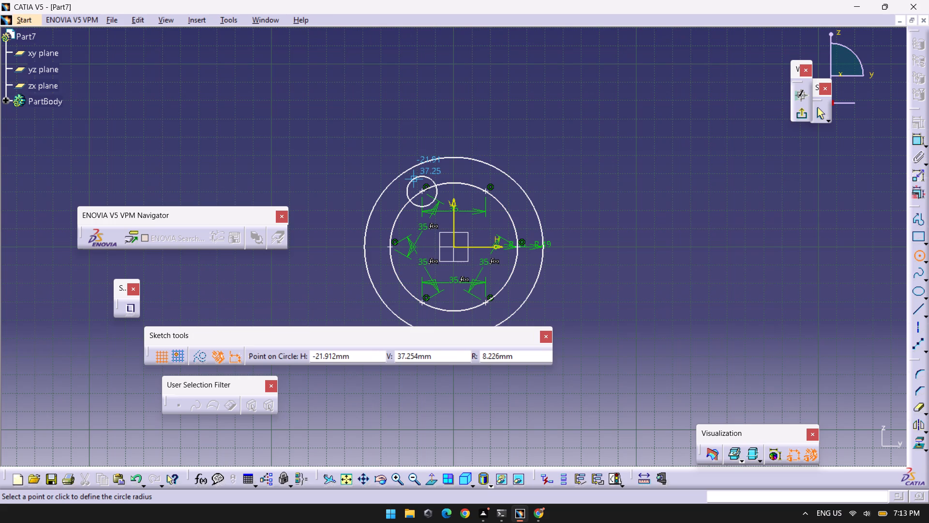
{"action": "key", "text": "Tab"}
{"action": "key", "text": "Tab"}
{"action": "key", "text": "Tab"}
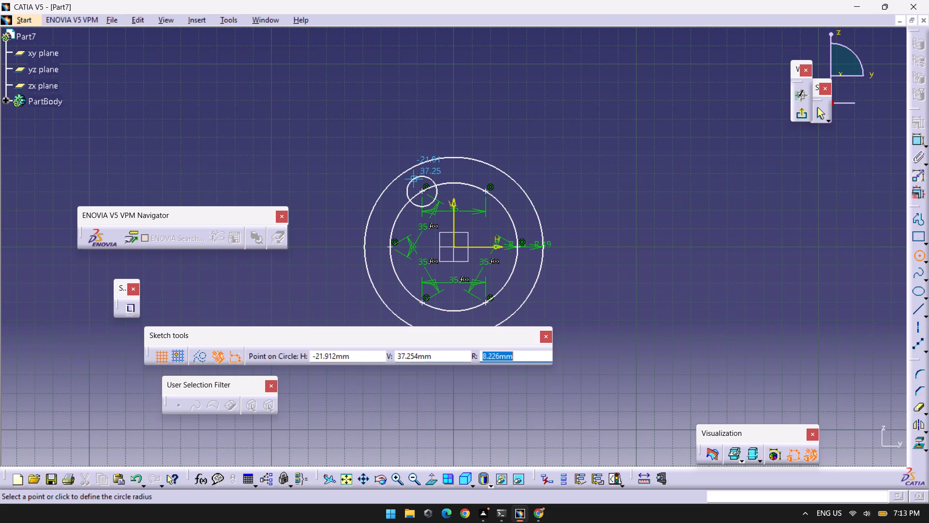
{"action": "key", "text": "5"}
{"action": "key", "text": "Return"}
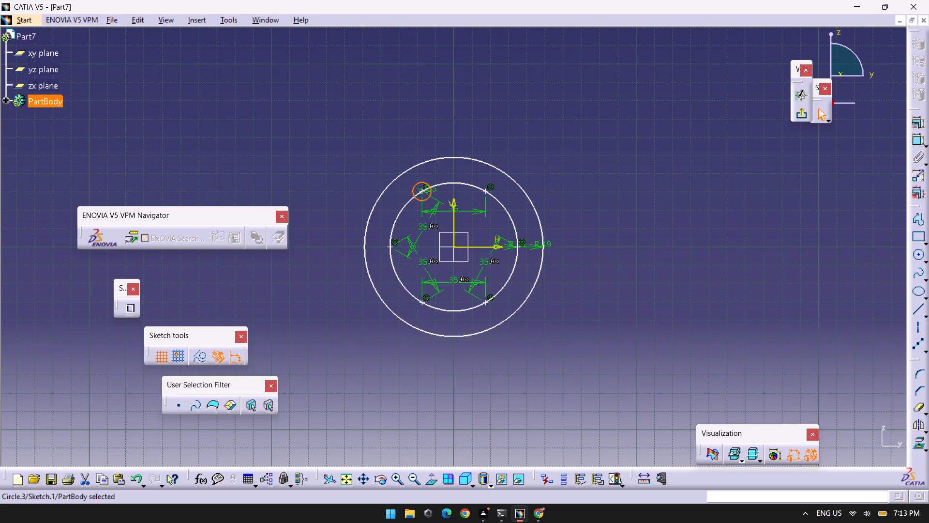
Mirror the small upper-left circle about the vertical sketch axis.
{"action": "middle_click_drag", "start_coordinate": [431, 200], "coordinate": [420, 85]}
{"action": "right_click", "coordinate": [431, 200]}
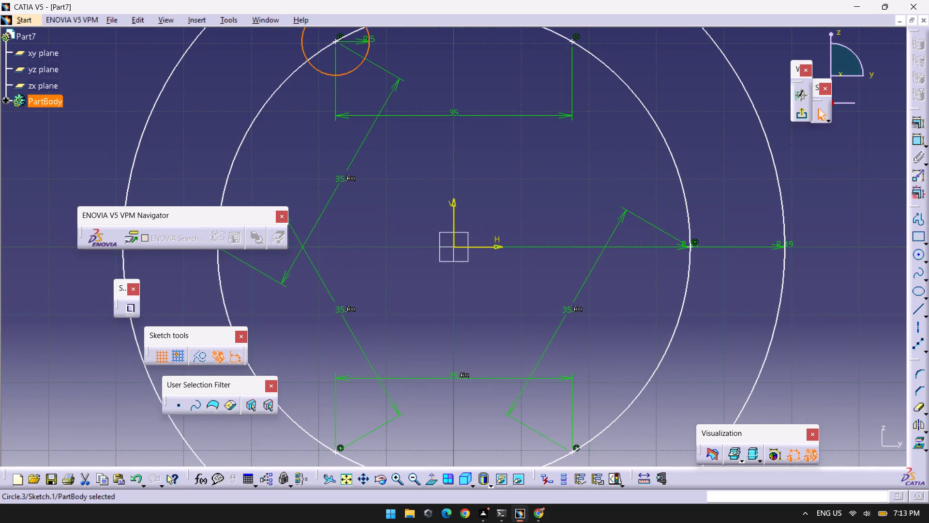
{"action": "middle_click_drag", "start_coordinate": [407, 164], "coordinate": [426, 247]}
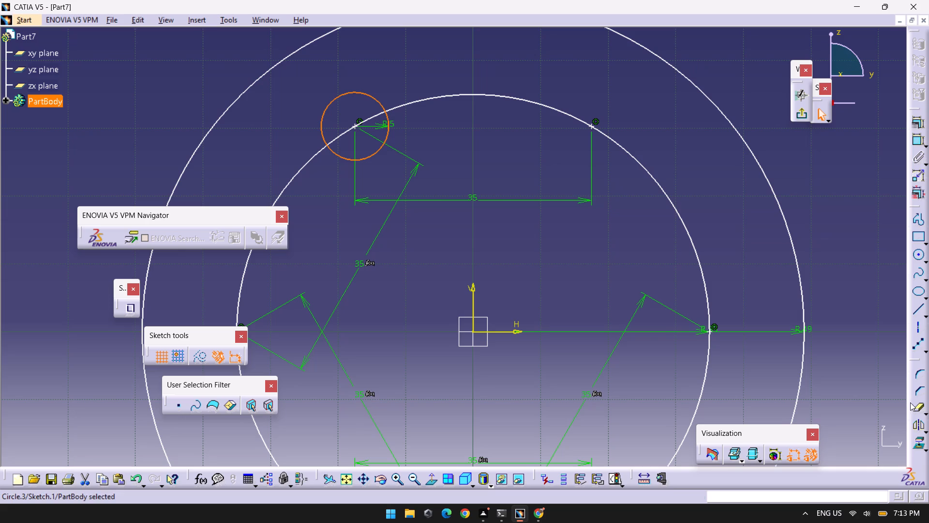
{"action": "left_click", "coordinate": [915, 424]}
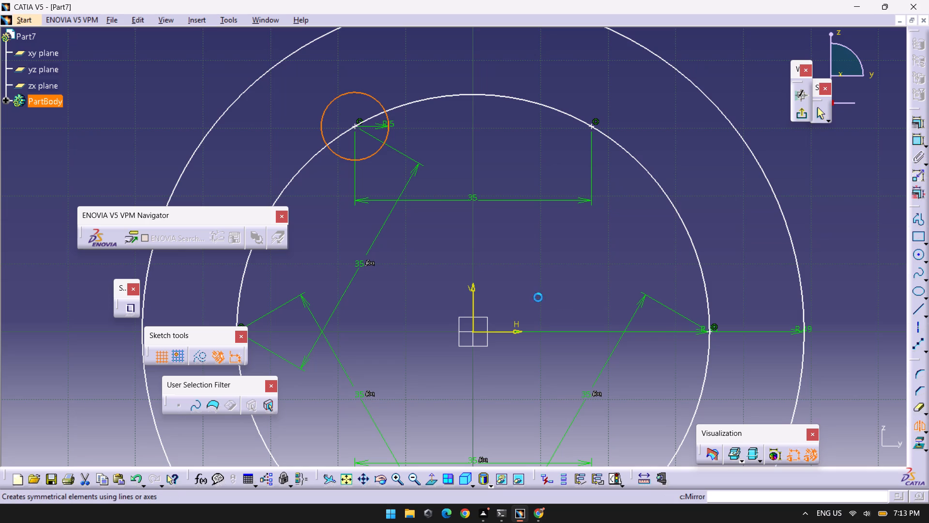
{"action": "left_click", "coordinate": [474, 294]}
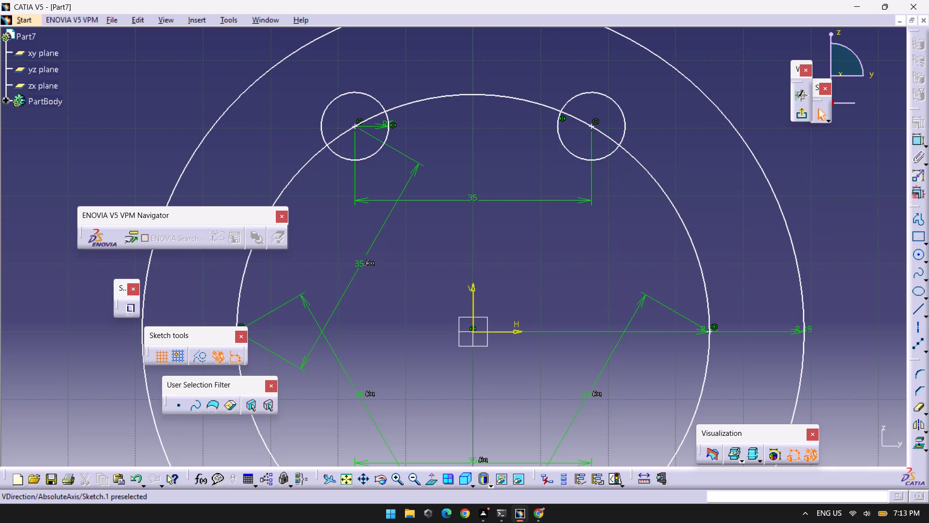
Mirror both upper small circles about the horizontal sketch axis.
{"action": "left_click", "coordinate": [344, 156]}
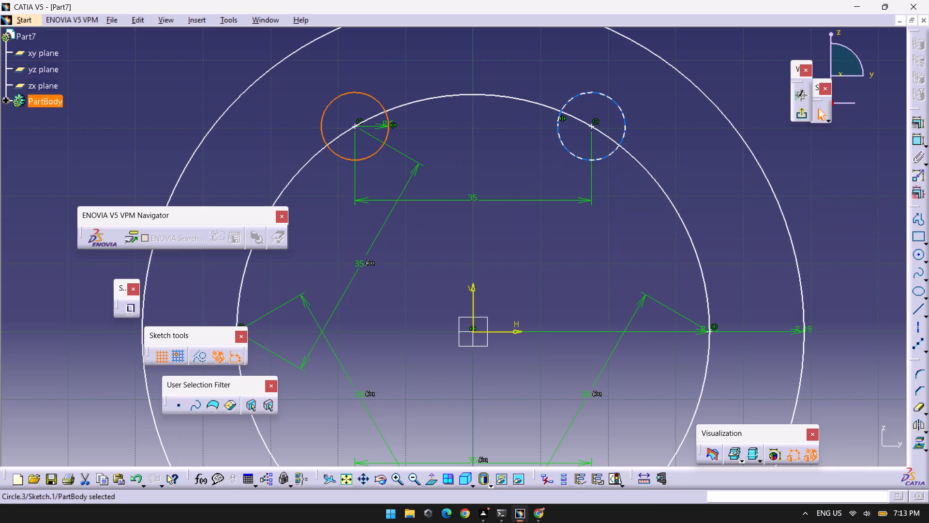
{"action": "left_click", "coordinate": [573, 155], "text": "ctrl"}
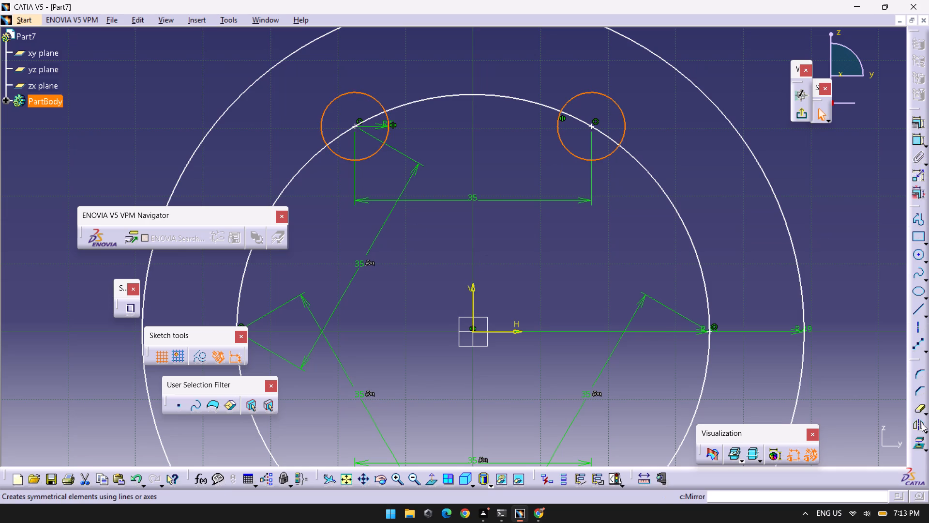
{"action": "left_click", "coordinate": [922, 423]}
{"action": "middle_click_drag", "start_coordinate": [566, 305], "coordinate": [556, 115]}
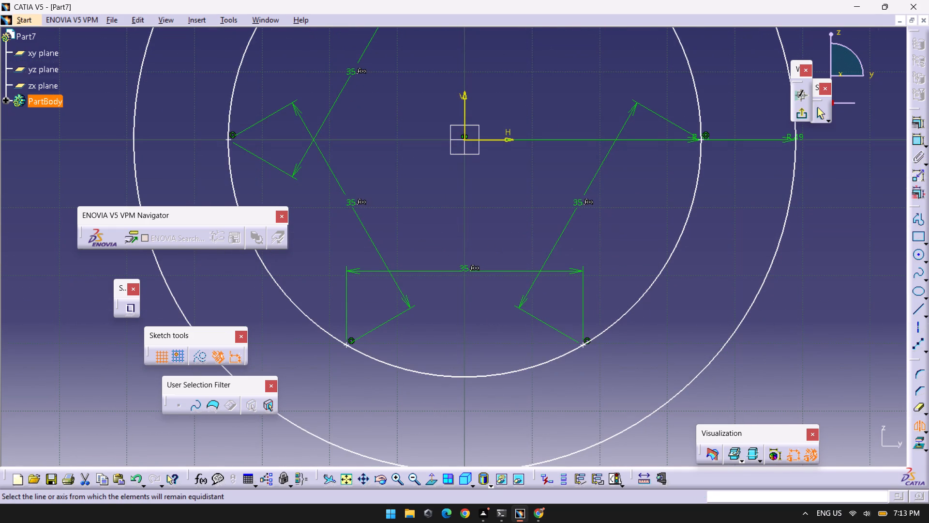
{"action": "middle_click_drag", "start_coordinate": [502, 272], "coordinate": [528, 393]}
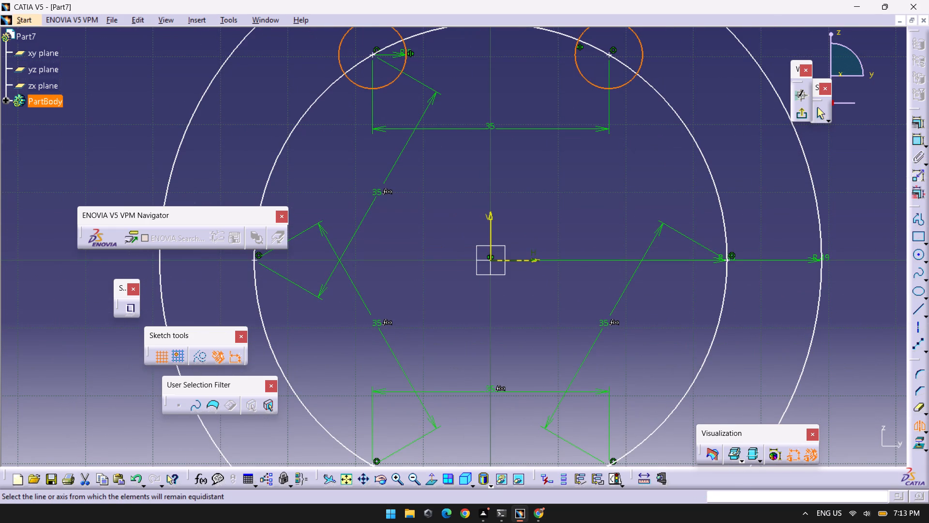
{"action": "left_click", "coordinate": [526, 261]}
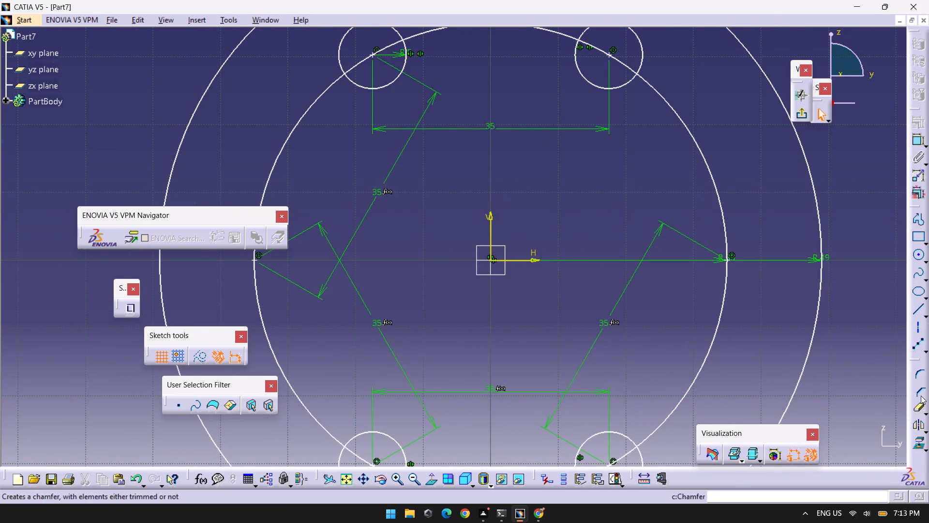
Draw a circle of 5 mm radius centred on the equidistant point at H 35 mm, V 0 mm.
{"action": "left_click", "coordinate": [914, 256]}
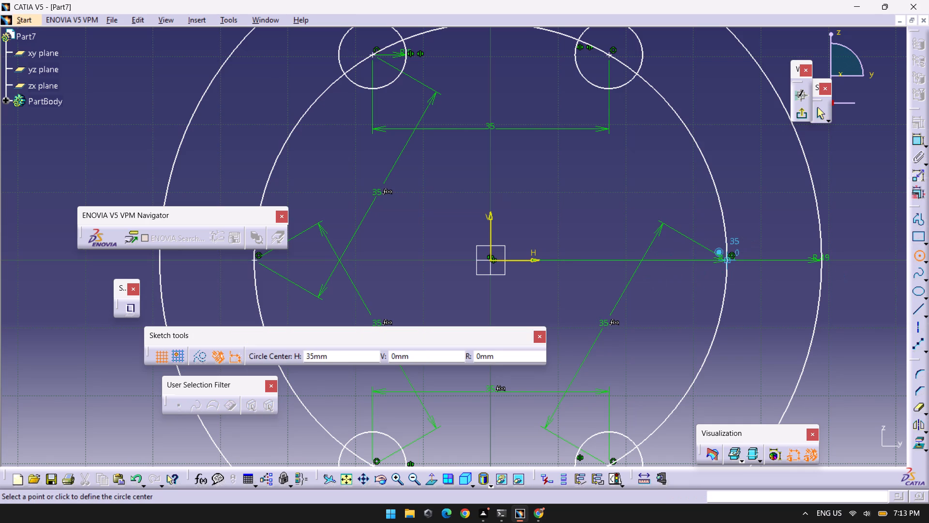
{"action": "left_click", "coordinate": [728, 262]}
{"action": "key", "text": "Tab"}
{"action": "key", "text": "Tab"}
{"action": "key", "text": "Tab"}
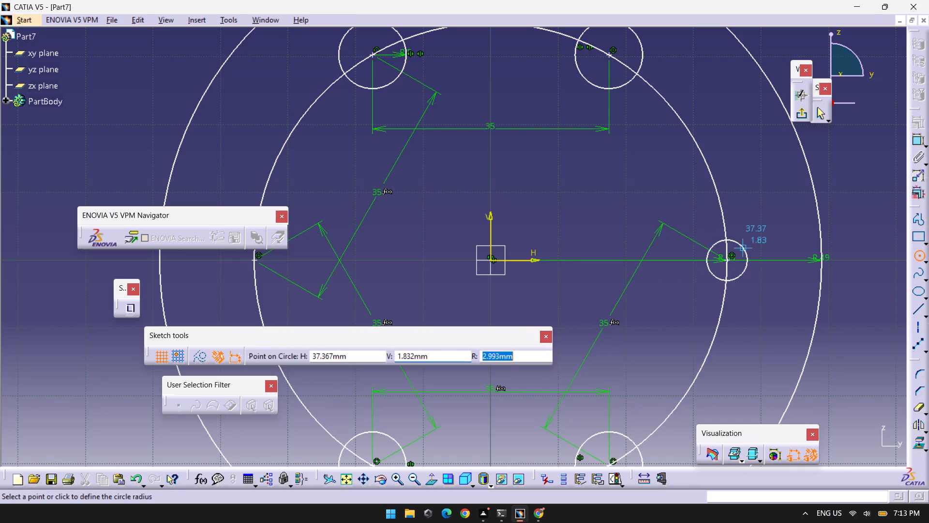
{"action": "key", "text": "5"}
{"action": "key", "text": "Return"}
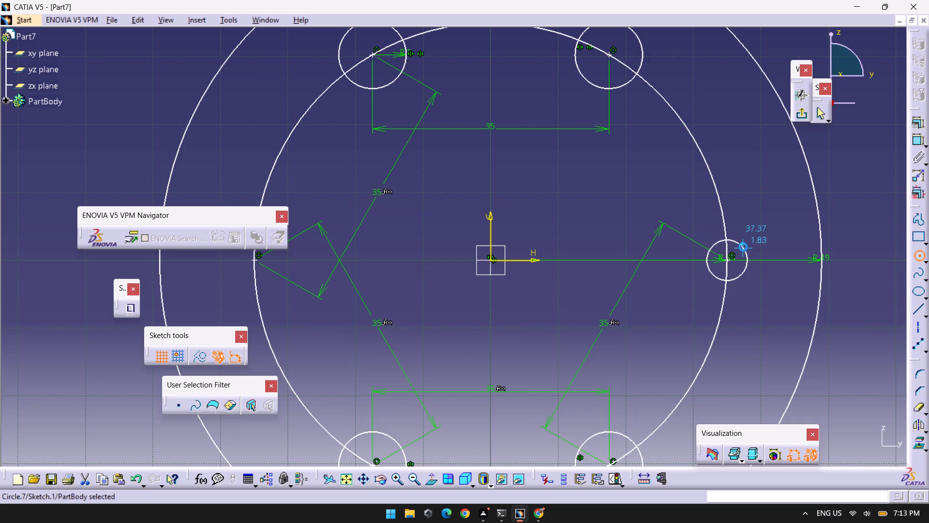
Mirror the small circle on the horizontal axis about the vertical sketch axis.
{"action": "left_click", "coordinate": [920, 423]}
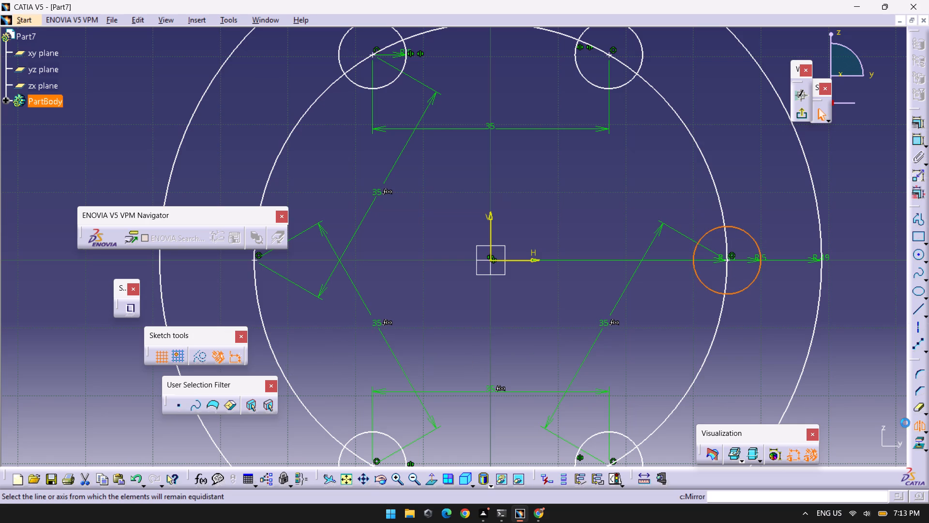
{"action": "left_click", "coordinate": [490, 231]}
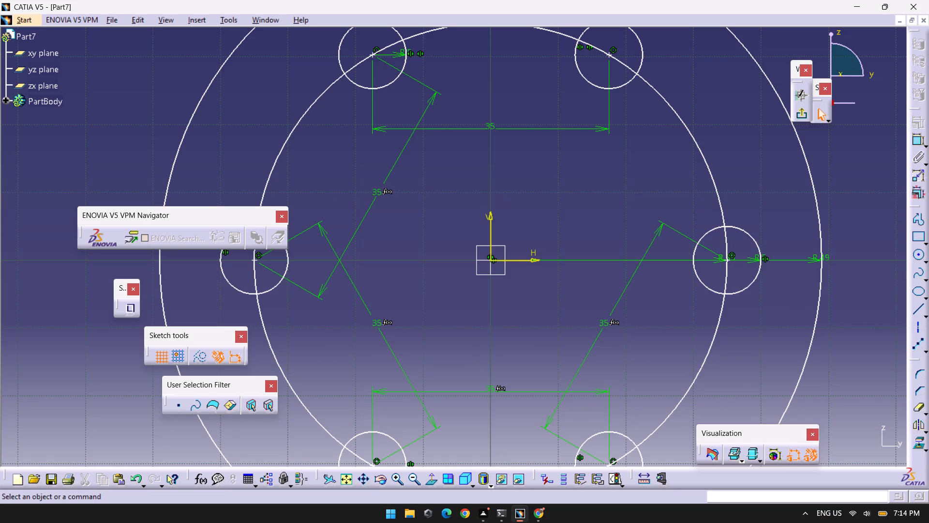
{"action": "left_click", "coordinate": [875, 204]}
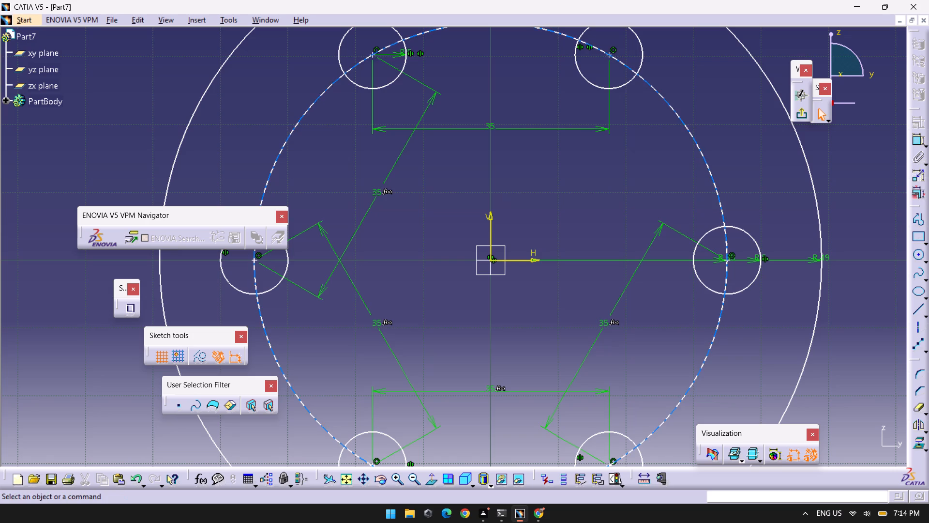
Delete the dashed 35 mm radius construction circle with the layout points at the upper and left hole centres.
{"action": "left_click", "coordinate": [685, 126]}
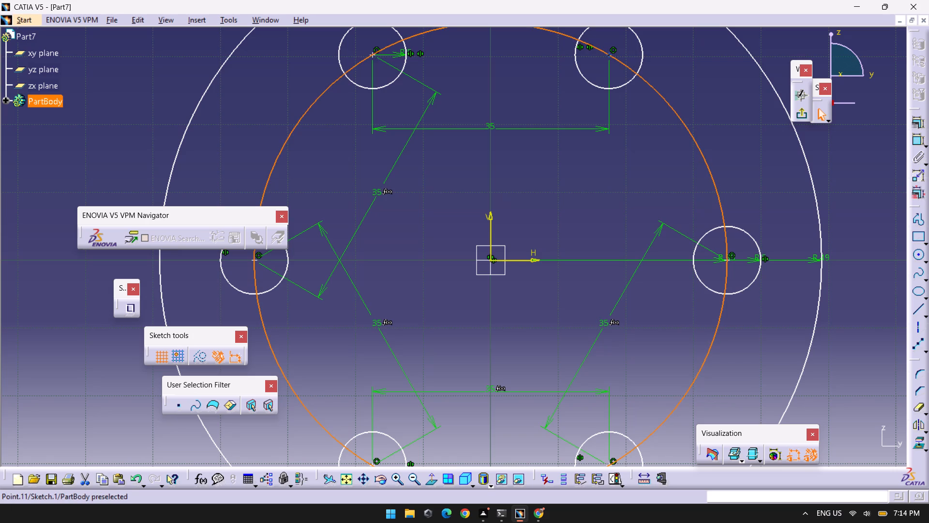
{"action": "left_click", "coordinate": [611, 56], "text": "ctrl"}
{"action": "left_click", "coordinate": [371, 56], "text": "ctrl"}
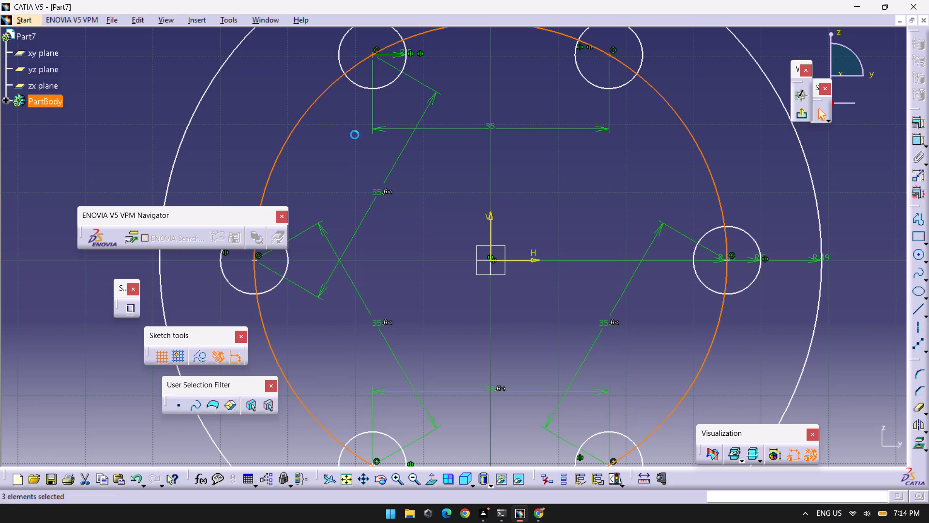
{"action": "left_click", "coordinate": [256, 261], "text": "ctrl"}
{"action": "key", "text": "Delete"}
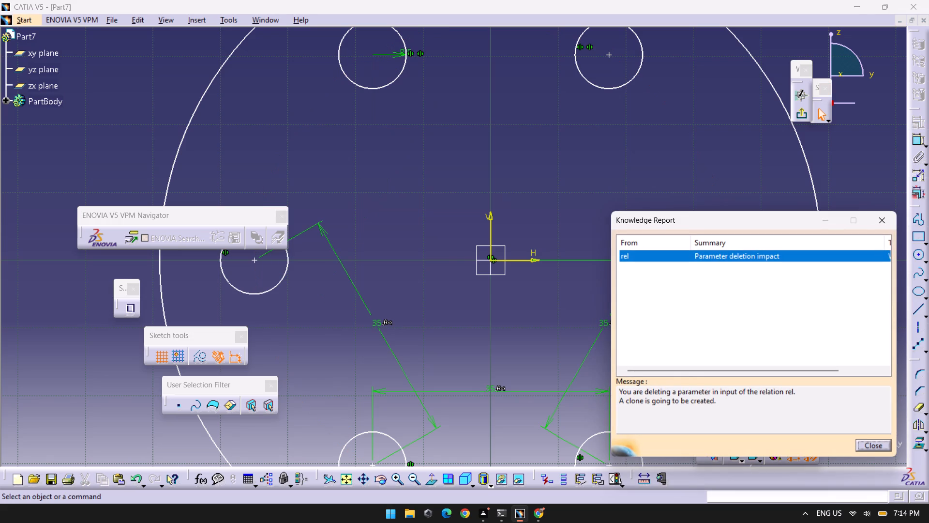
{"action": "key", "text": "Return"}
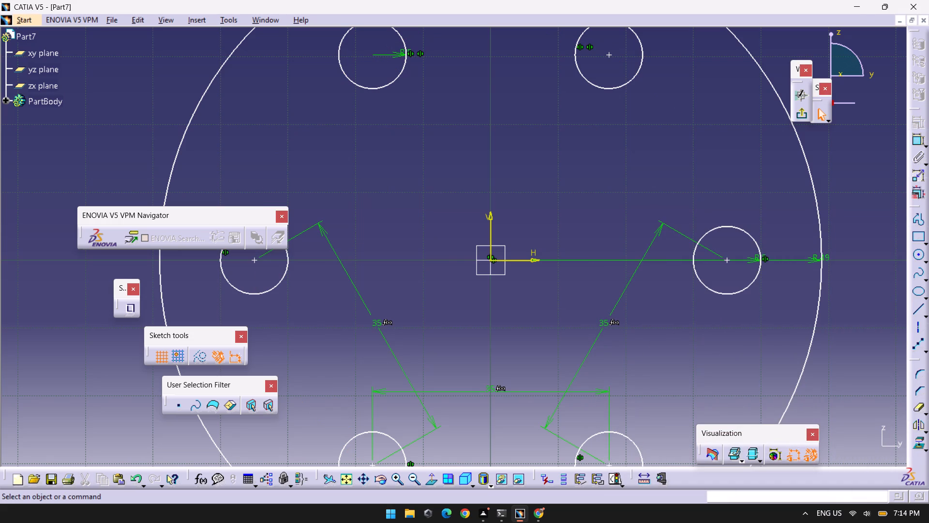
Delete the remaining layout points at the upper-right, side and lower hole centres together with their slanted spacing dimensions.
{"action": "left_click", "coordinate": [429, 240]}
{"action": "left_click", "coordinate": [610, 53]}
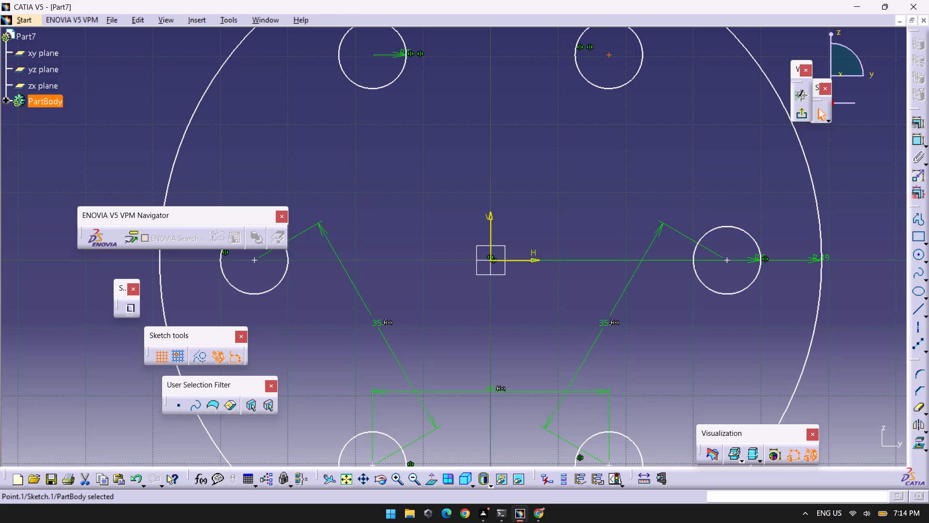
{"action": "left_click", "coordinate": [726, 259], "text": "ctrl"}
{"action": "middle_click_drag", "start_coordinate": [629, 331], "coordinate": [624, 207]}
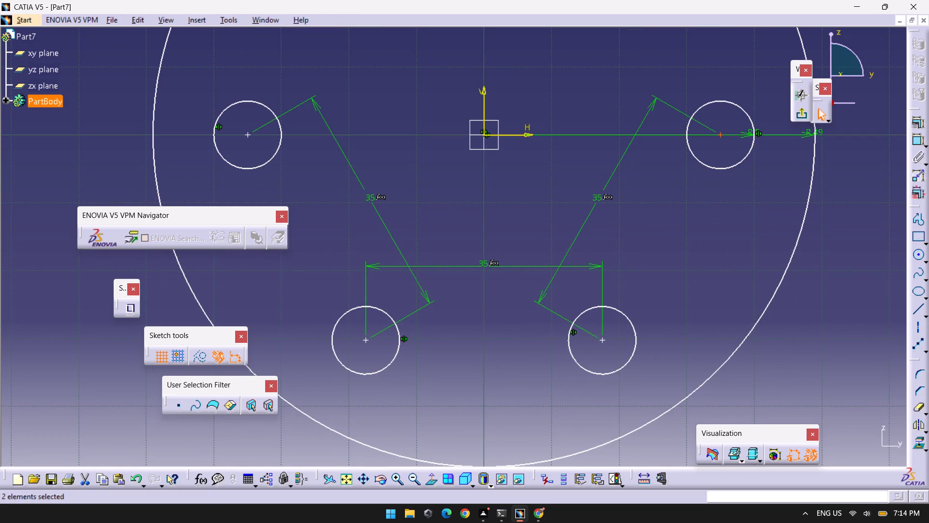
{"action": "left_click", "coordinate": [603, 338], "text": "ctrl"}
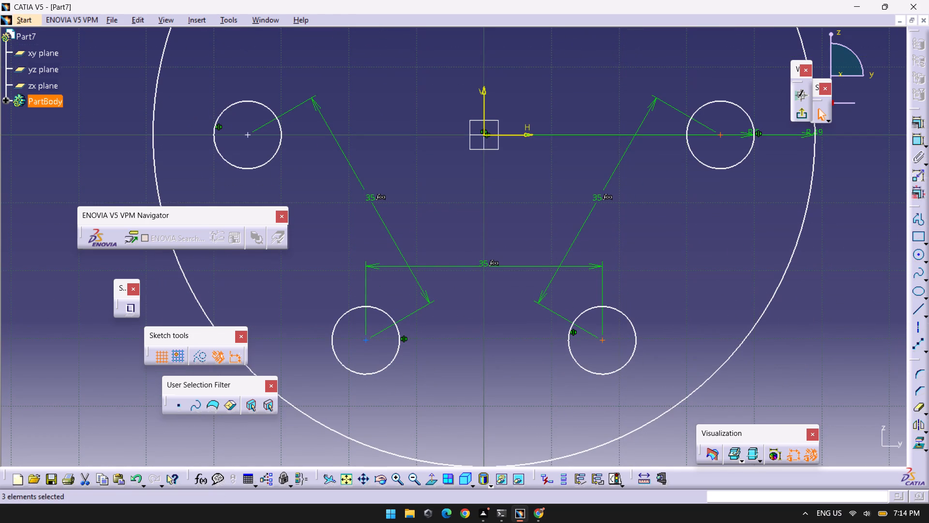
{"action": "left_click", "coordinate": [364, 339], "text": "ctrl"}
{"action": "left_click", "coordinate": [247, 134], "text": "ctrl"}
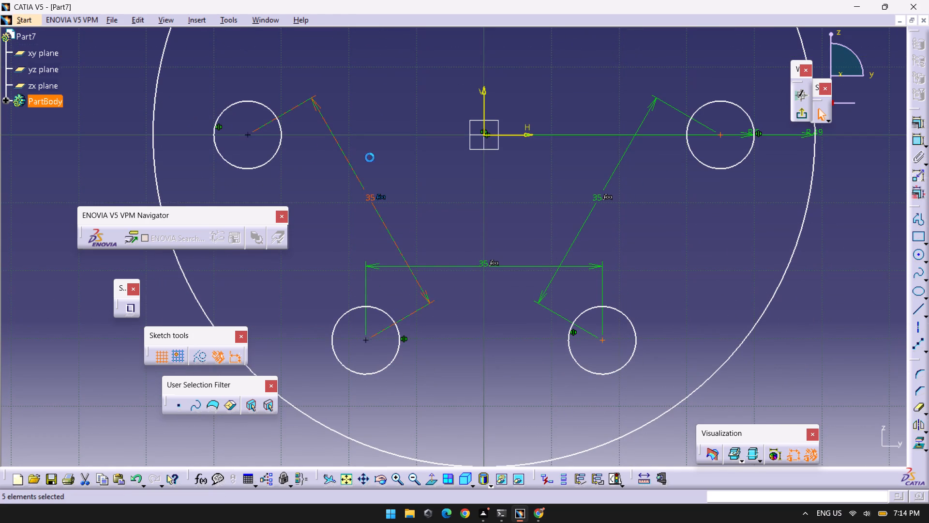
{"action": "middle_click_drag", "start_coordinate": [376, 157], "coordinate": [424, 324]}
{"action": "key", "text": "Delete"}
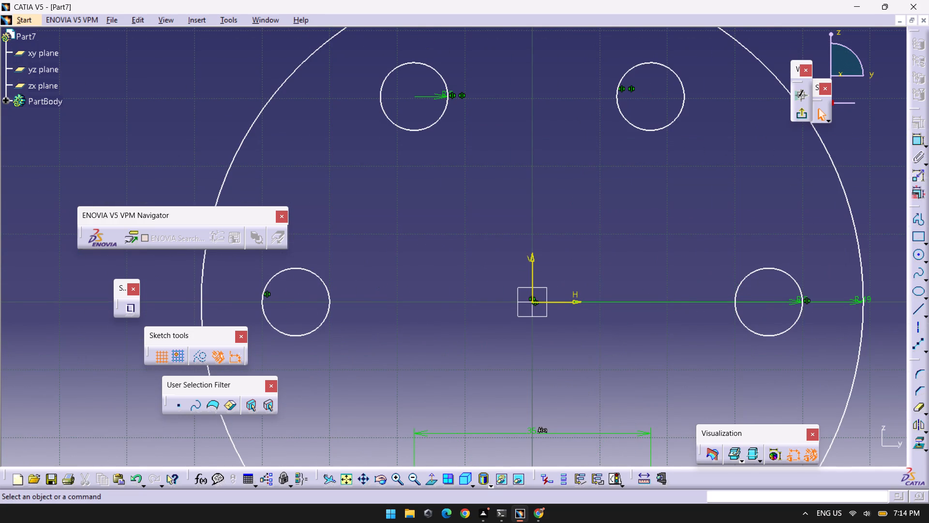
Delete the two points left at the lower hole centres with their horizontal 35 mm dimension, and finish the sketch.
{"action": "middle_click_drag", "start_coordinate": [559, 198], "coordinate": [593, 278]}
{"action": "right_click", "coordinate": [559, 198]}
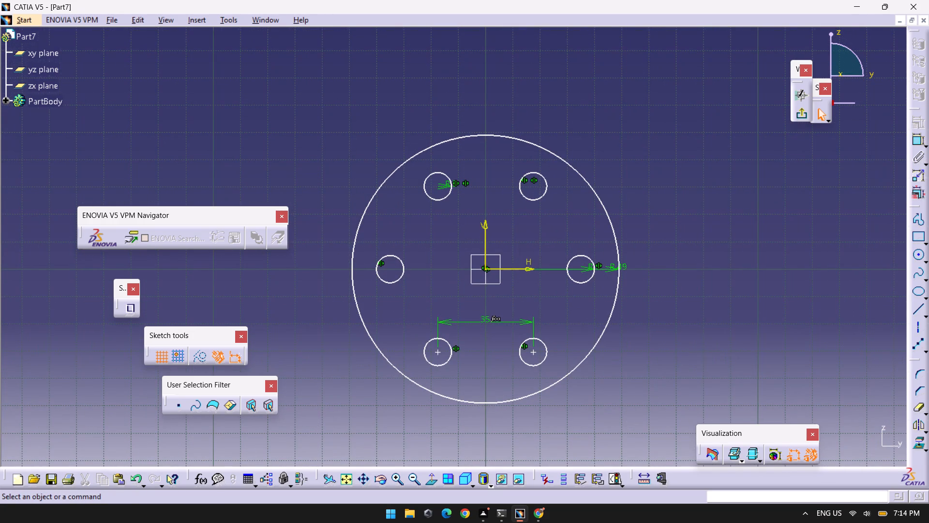
{"action": "left_click", "coordinate": [439, 351], "text": "ctrl"}
{"action": "left_click", "coordinate": [534, 353], "text": "ctrl"}
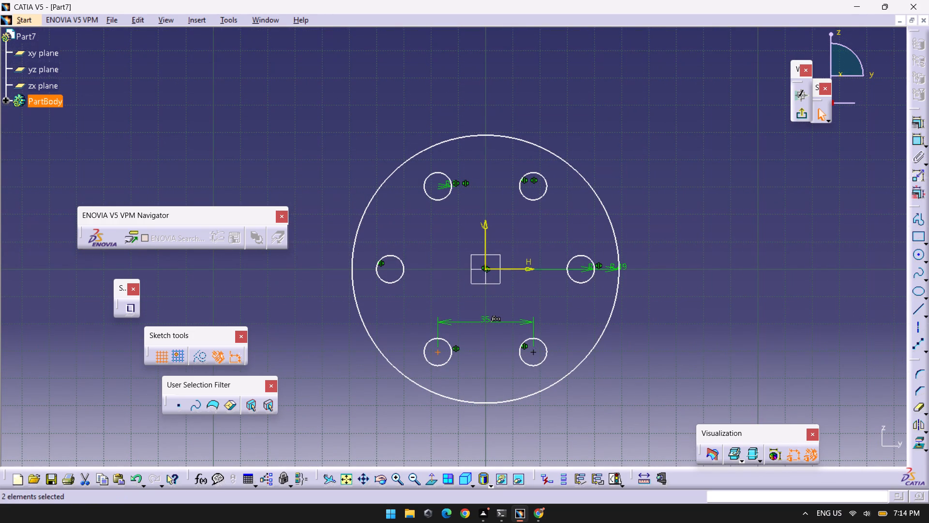
{"action": "key", "text": "Delete"}
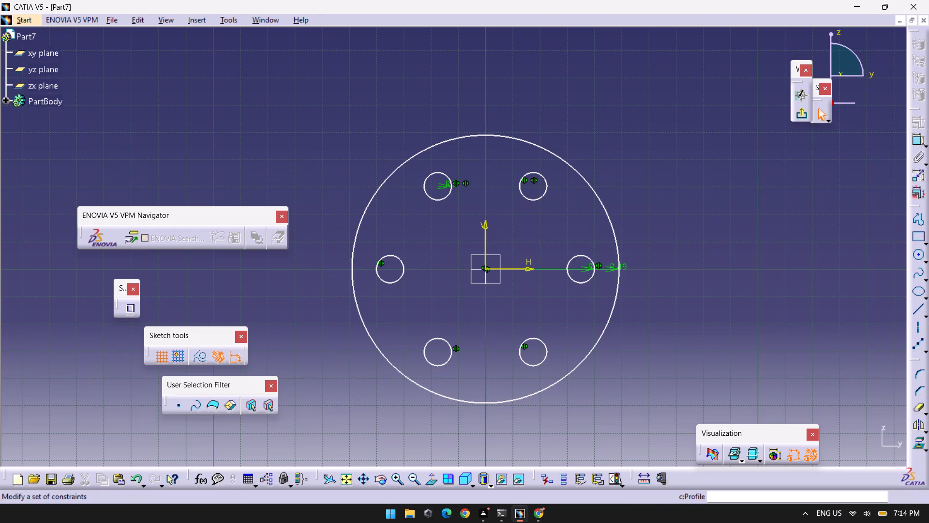
{"action": "left_click", "coordinate": [808, 114]}
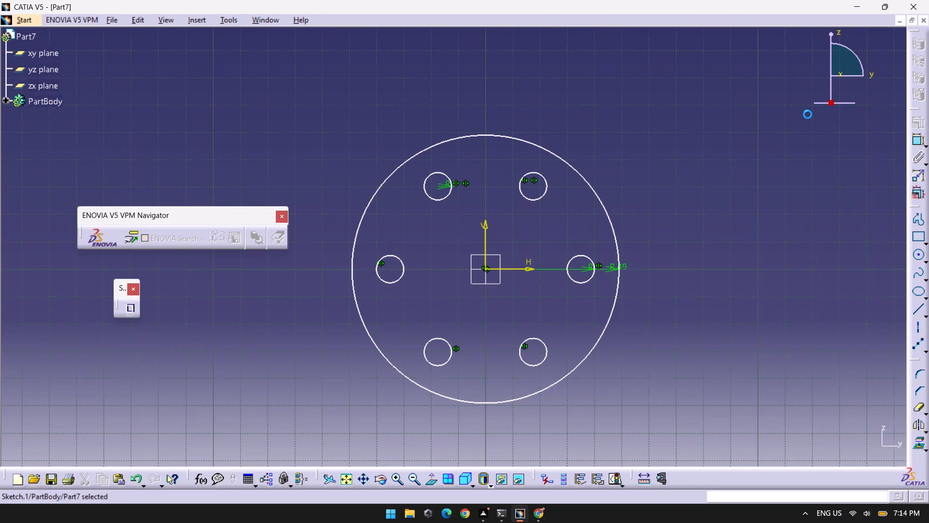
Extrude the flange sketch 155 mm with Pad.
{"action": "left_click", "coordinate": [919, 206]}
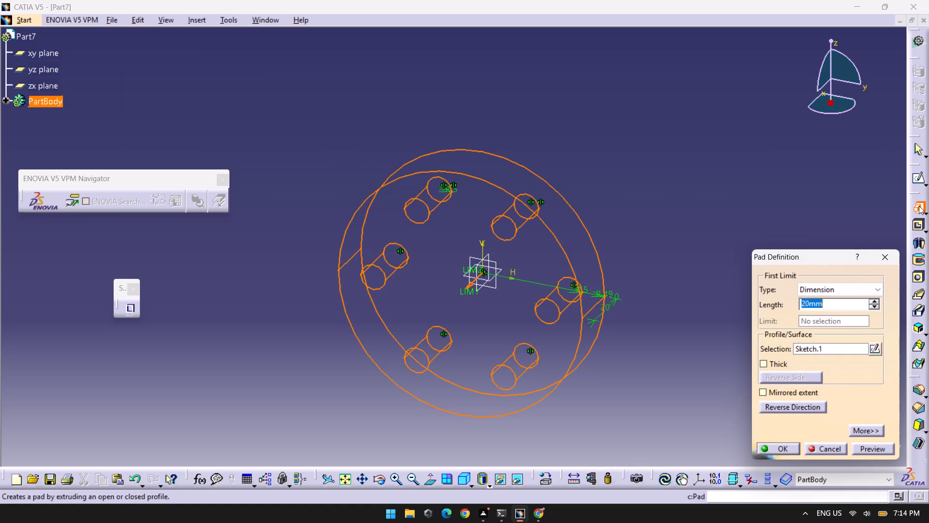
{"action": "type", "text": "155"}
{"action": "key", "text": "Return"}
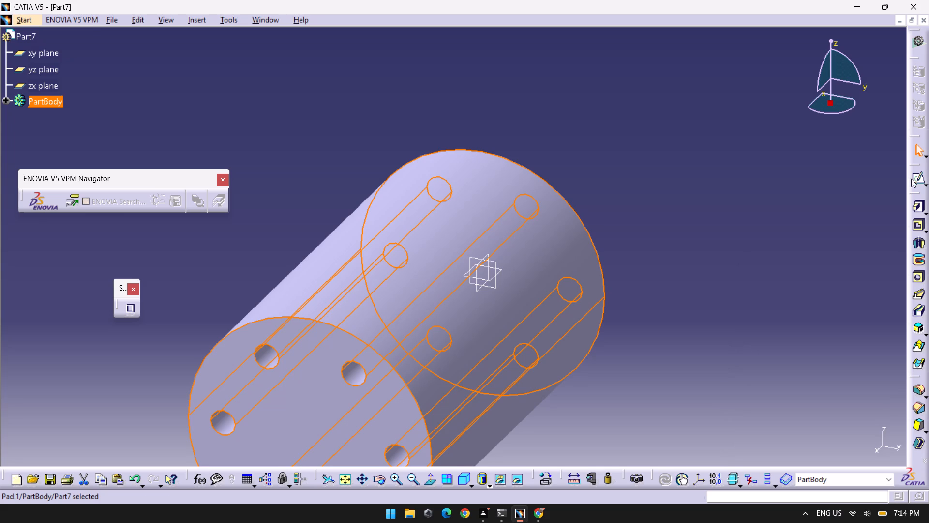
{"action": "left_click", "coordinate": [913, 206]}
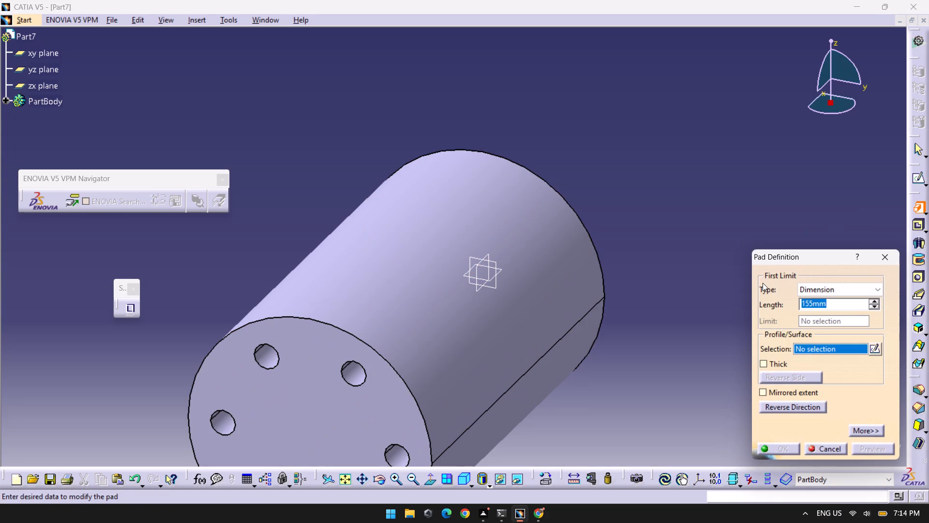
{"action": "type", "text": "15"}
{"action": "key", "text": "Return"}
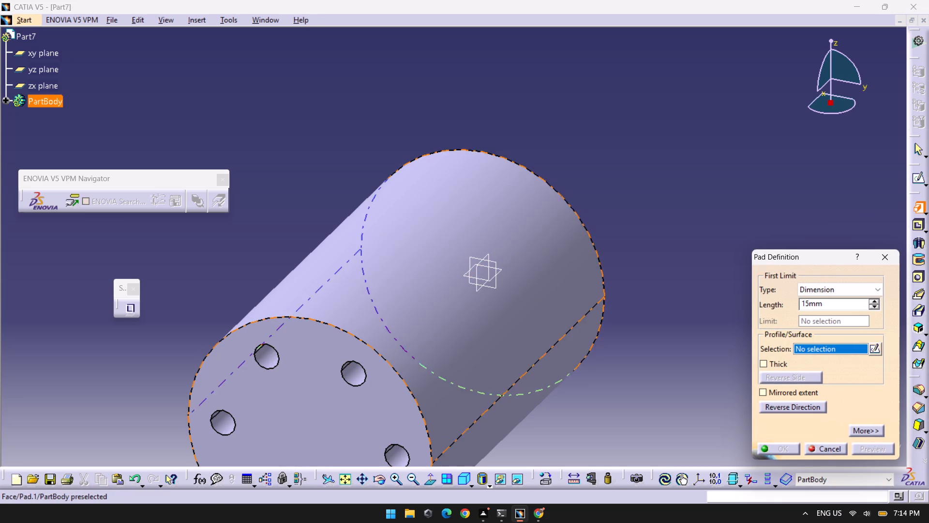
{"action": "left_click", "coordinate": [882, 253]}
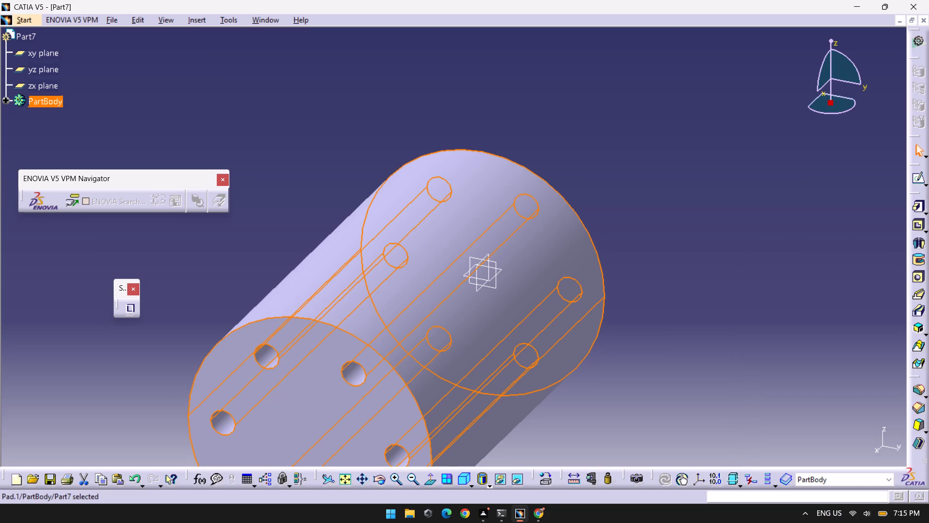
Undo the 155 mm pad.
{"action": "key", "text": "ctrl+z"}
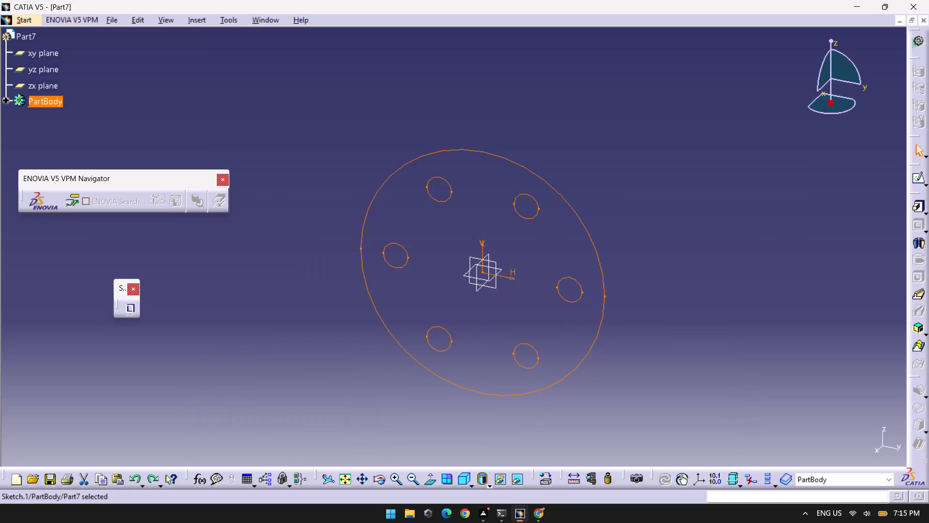
Extrude the six-hole flange sketch 15 mm with Pad.
{"action": "left_click", "coordinate": [910, 204]}
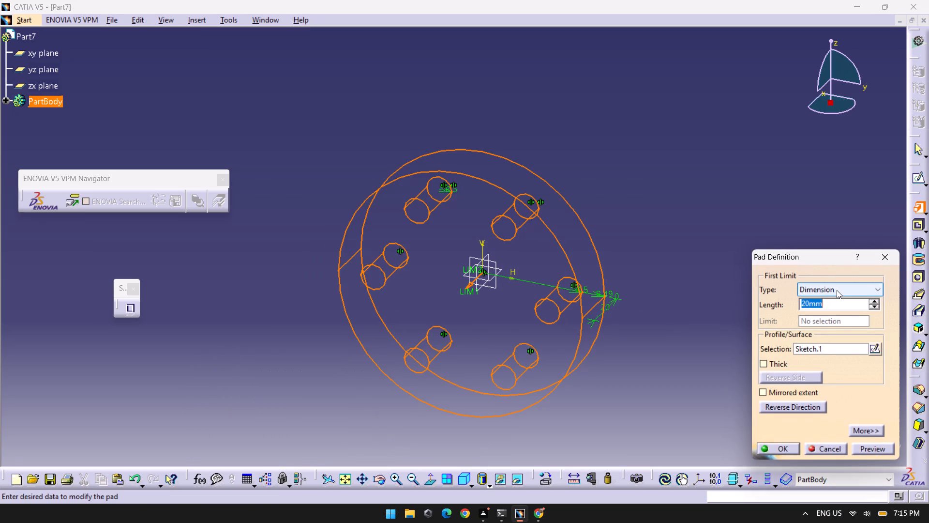
{"action": "type", "text": "15"}
{"action": "key", "text": "Return"}
{"action": "left_click", "coordinate": [718, 273]}
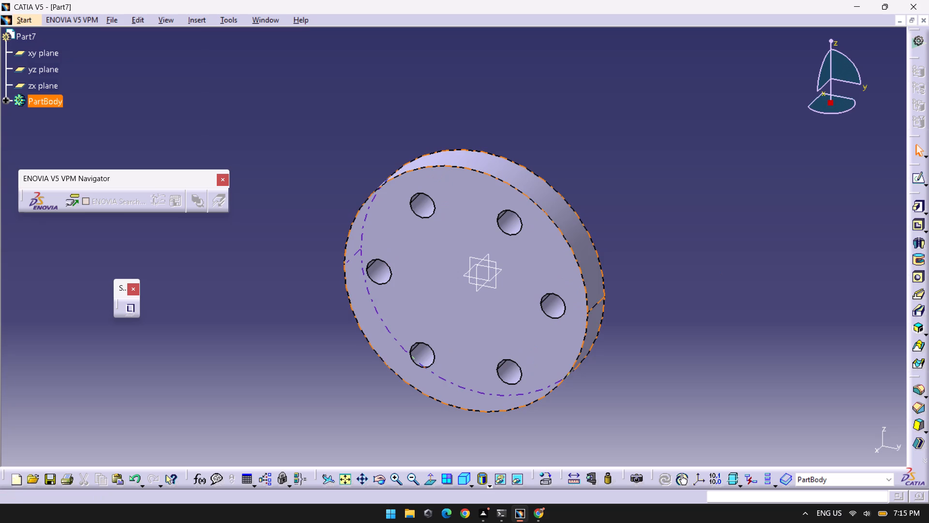
Sketch a circle of 25 mm radius centred near the origin on the flange's front face, and finish the sketch.
{"action": "left_click", "coordinate": [447, 310]}
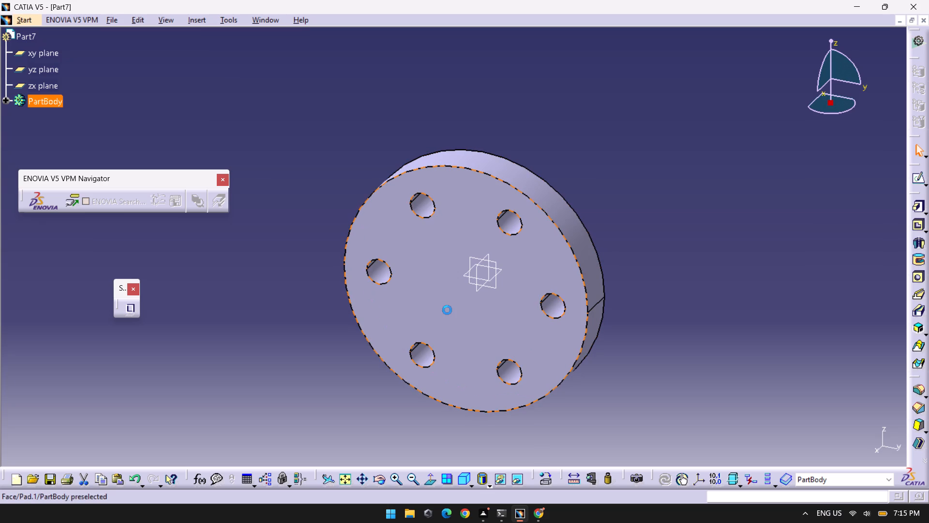
{"action": "left_click", "coordinate": [914, 179]}
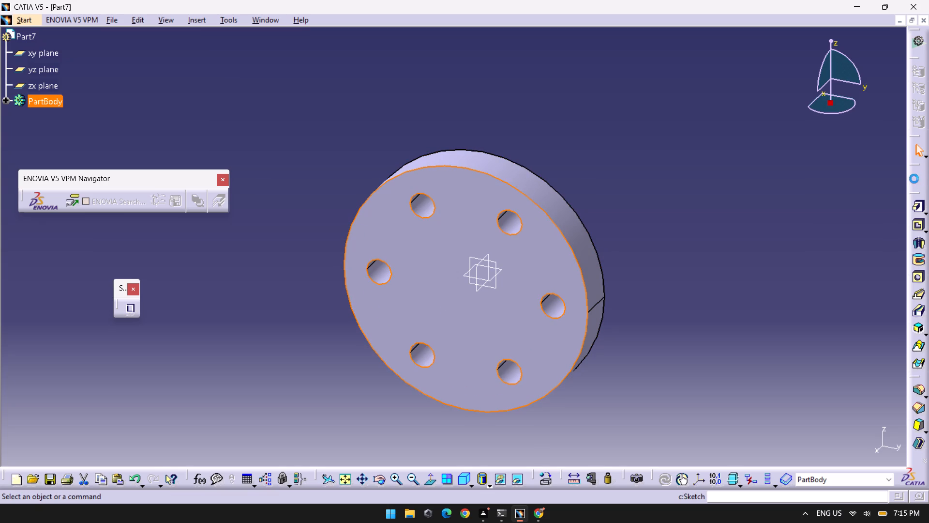
{"action": "middle_click_drag", "start_coordinate": [479, 254], "coordinate": [526, 230]}
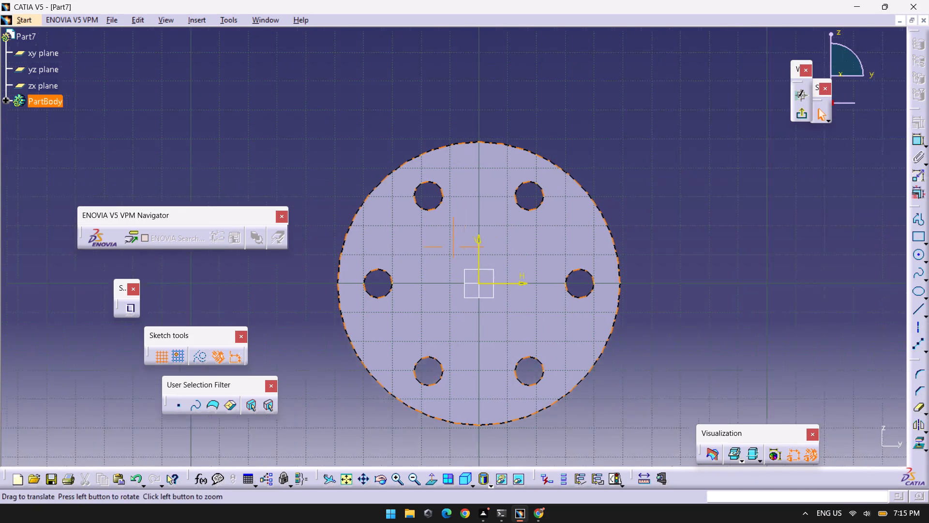
{"action": "middle_click_drag", "start_coordinate": [526, 230], "coordinate": [648, 197]}
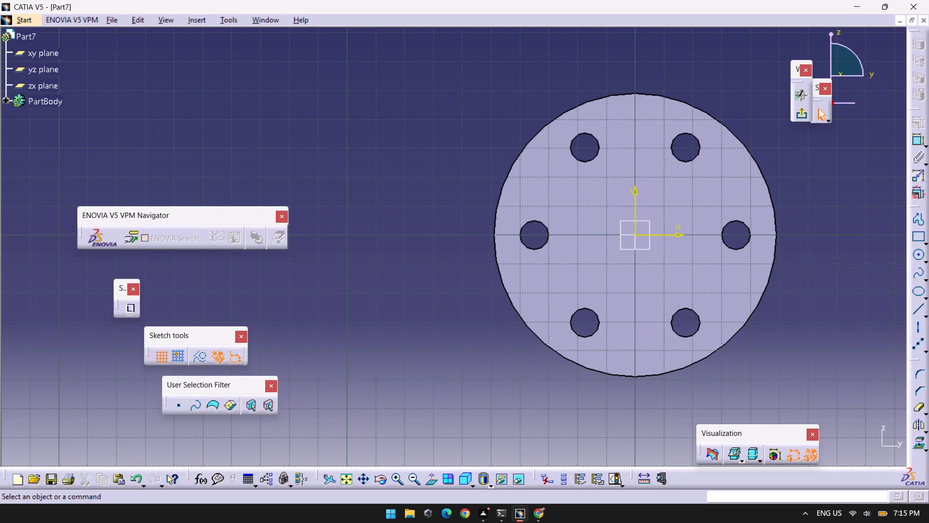
{"action": "left_click", "coordinate": [918, 259]}
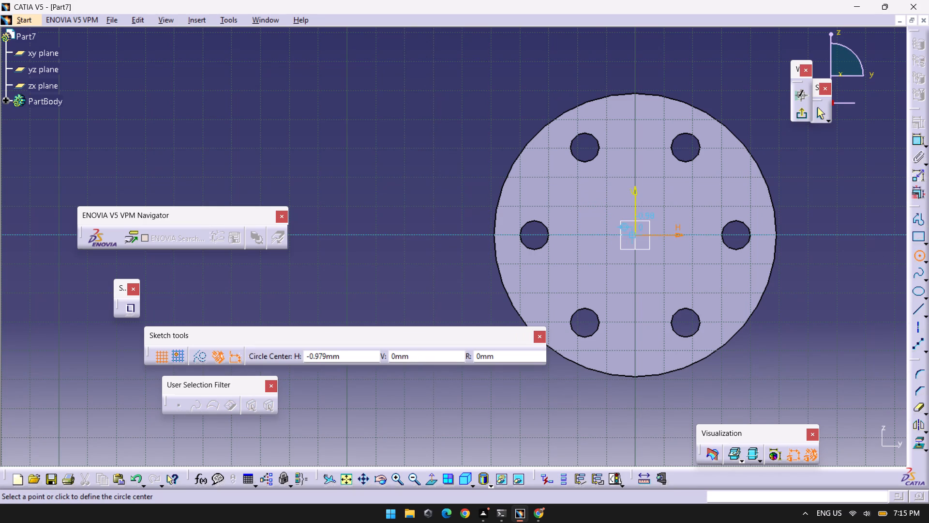
{"action": "left_click", "coordinate": [638, 237]}
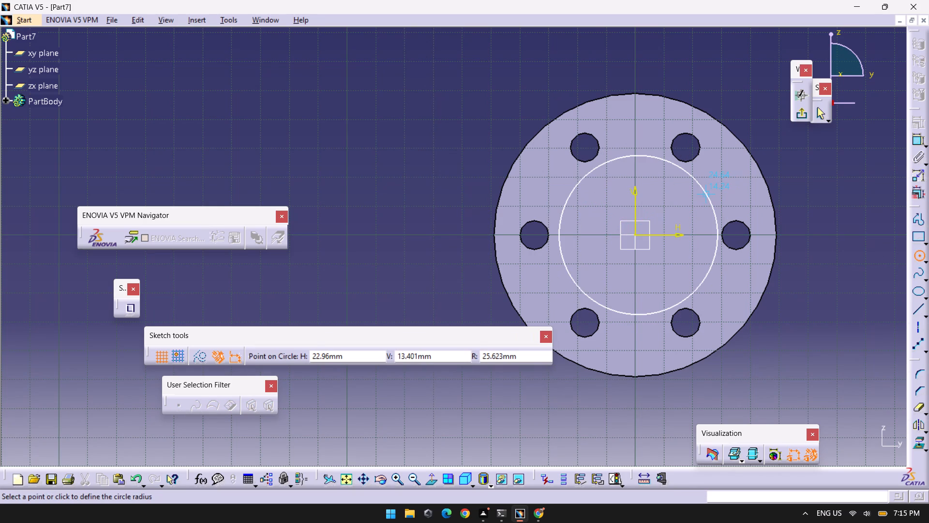
{"action": "key", "text": "Tab"}
{"action": "key", "text": "Tab"}
{"action": "key", "text": "Tab"}
{"action": "type", "text": "25"}
{"action": "key", "text": "Return"}
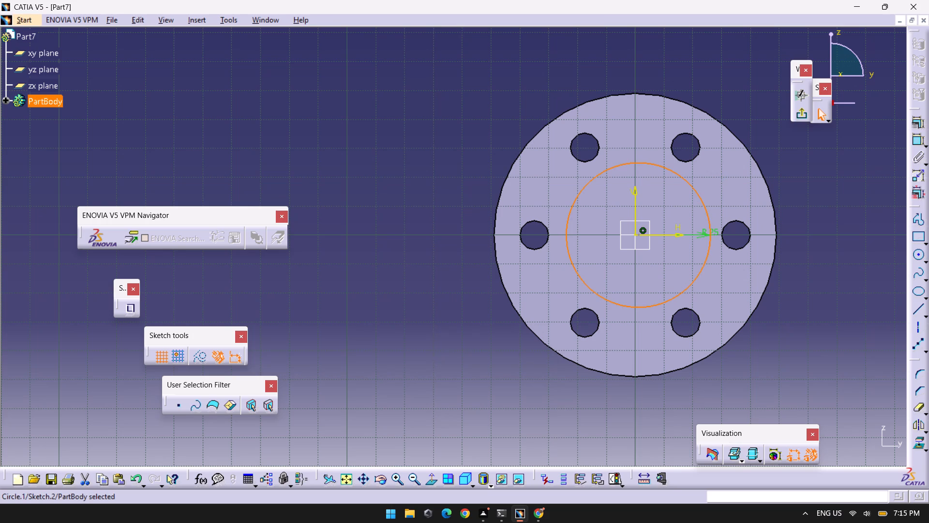
{"action": "left_click", "coordinate": [803, 115]}
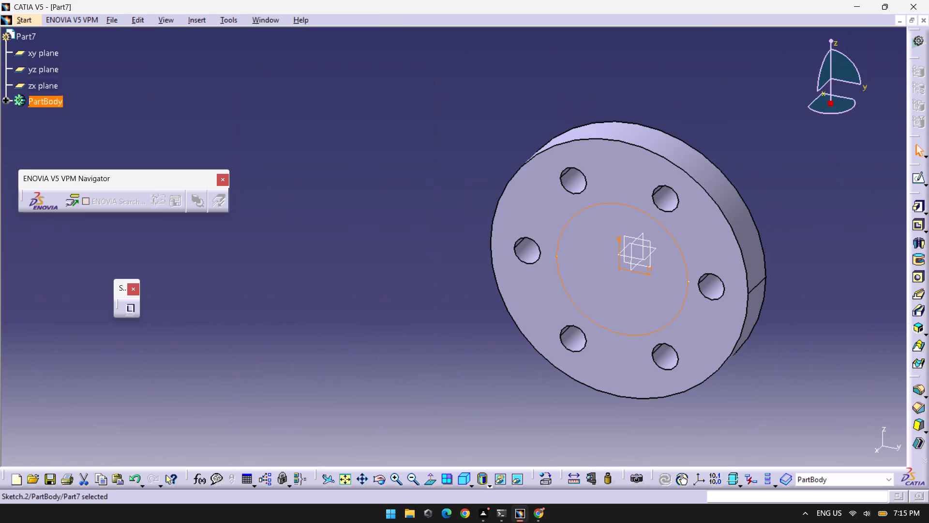
Extrude the 25 mm radius circle 60 mm outward from the flange face with Pad.
{"action": "left_click", "coordinate": [921, 204]}
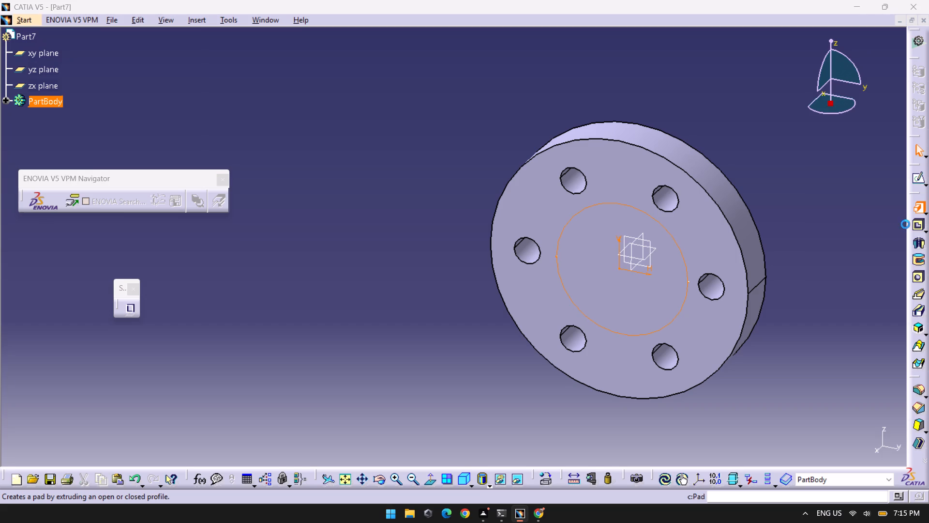
{"action": "type", "text": "60"}
{"action": "key", "text": "Return"}
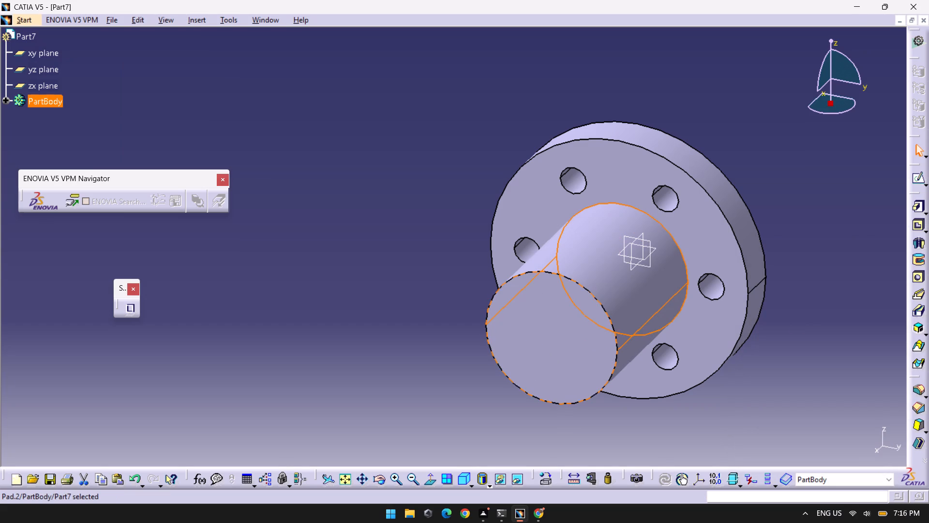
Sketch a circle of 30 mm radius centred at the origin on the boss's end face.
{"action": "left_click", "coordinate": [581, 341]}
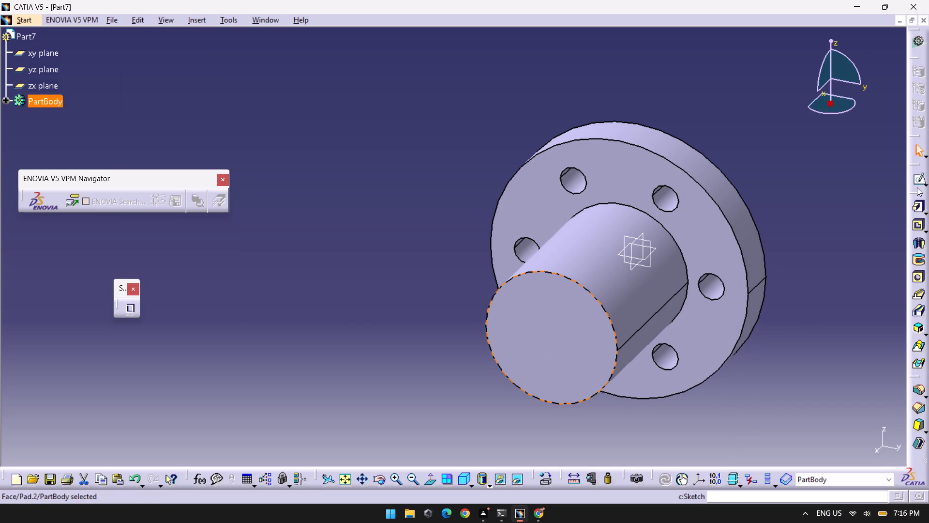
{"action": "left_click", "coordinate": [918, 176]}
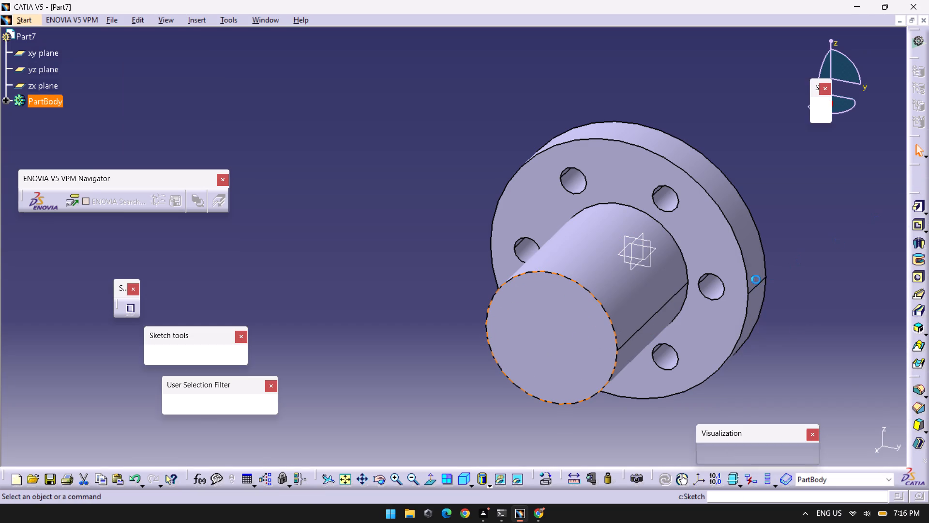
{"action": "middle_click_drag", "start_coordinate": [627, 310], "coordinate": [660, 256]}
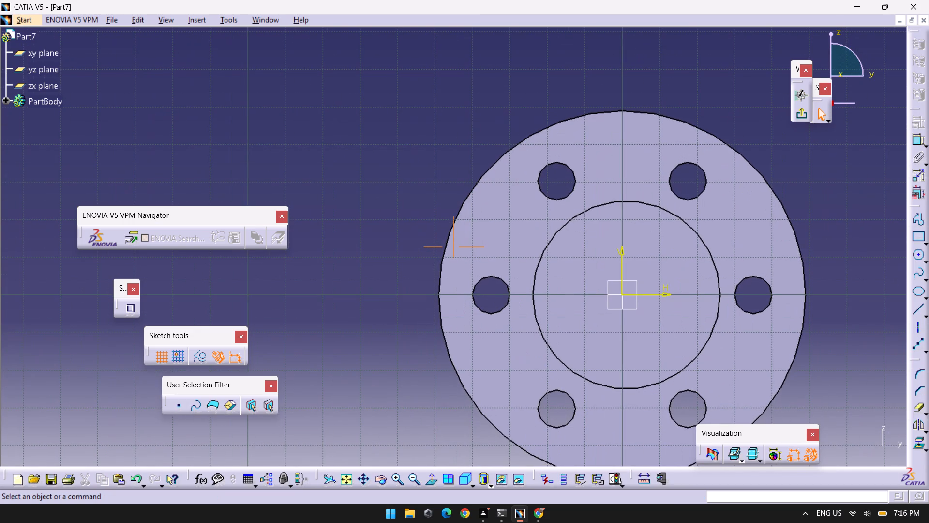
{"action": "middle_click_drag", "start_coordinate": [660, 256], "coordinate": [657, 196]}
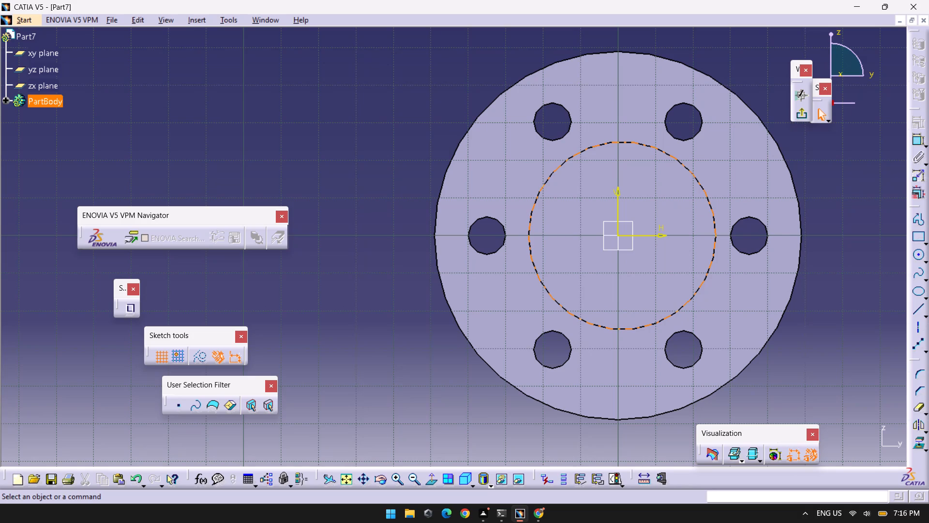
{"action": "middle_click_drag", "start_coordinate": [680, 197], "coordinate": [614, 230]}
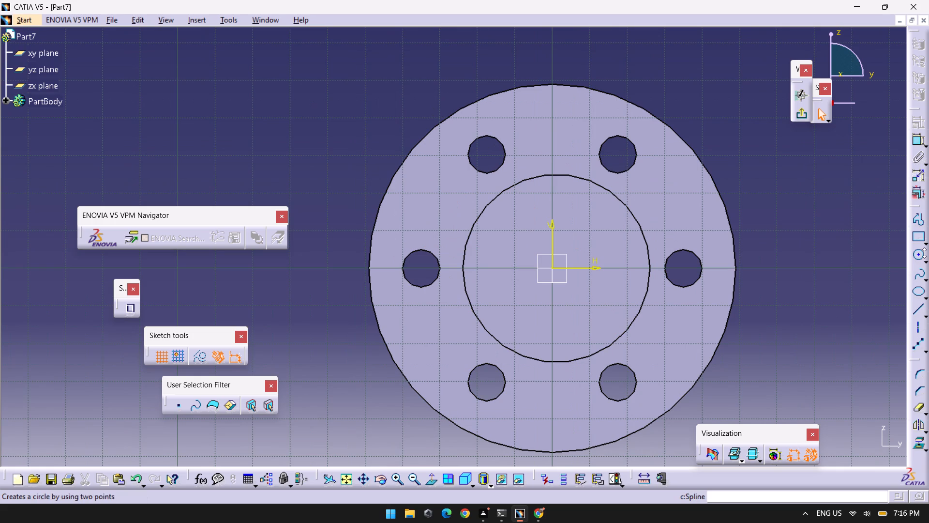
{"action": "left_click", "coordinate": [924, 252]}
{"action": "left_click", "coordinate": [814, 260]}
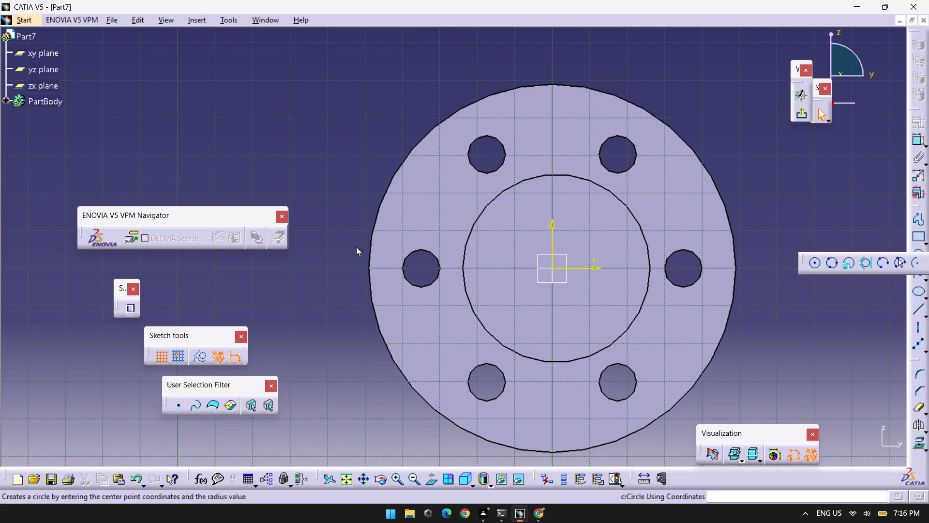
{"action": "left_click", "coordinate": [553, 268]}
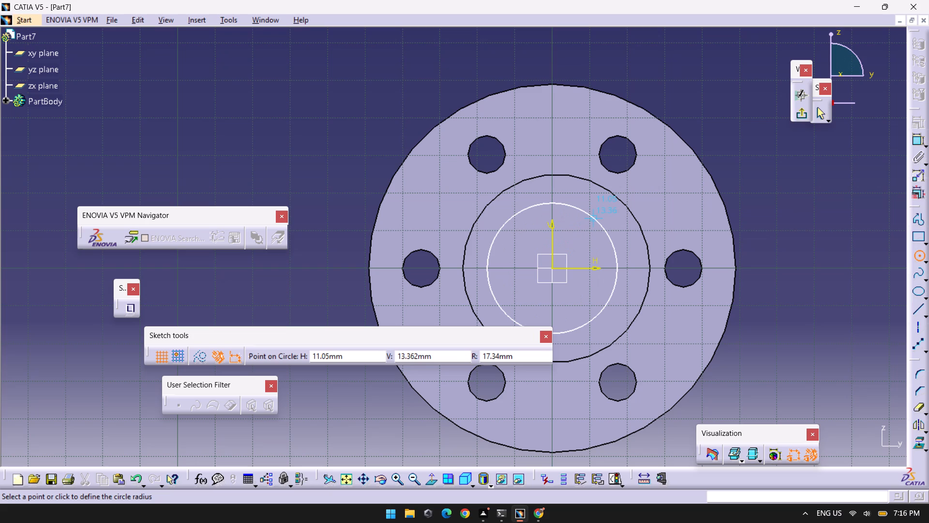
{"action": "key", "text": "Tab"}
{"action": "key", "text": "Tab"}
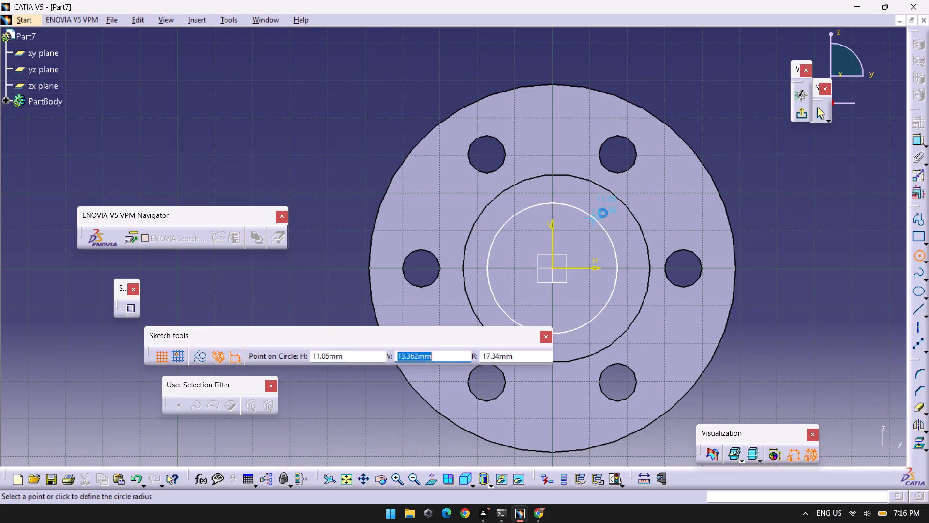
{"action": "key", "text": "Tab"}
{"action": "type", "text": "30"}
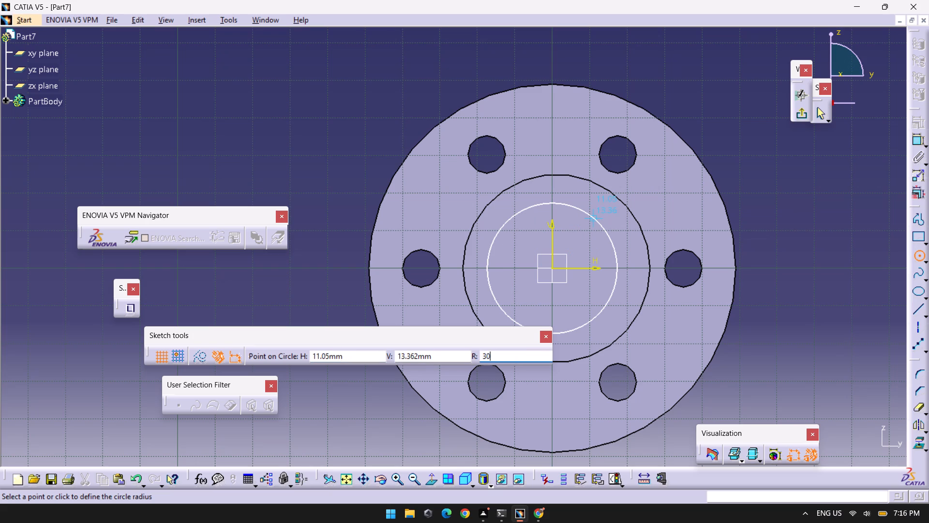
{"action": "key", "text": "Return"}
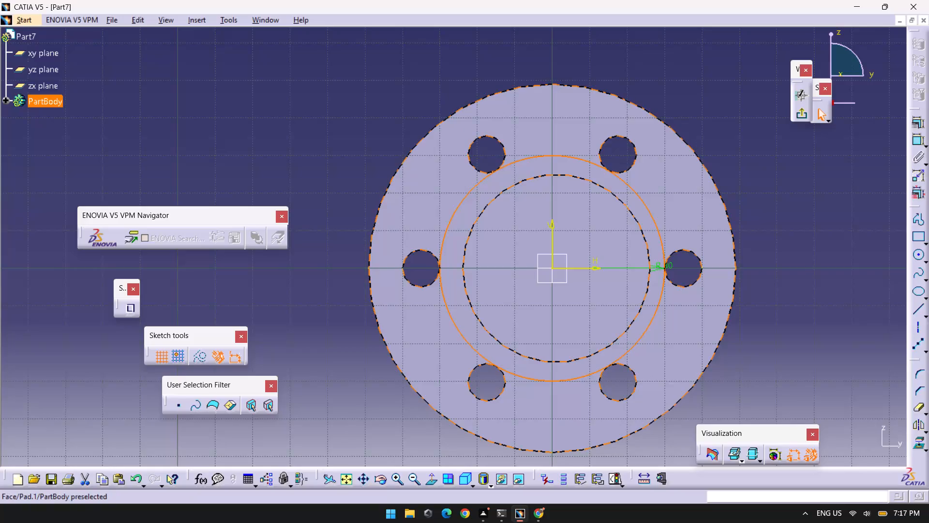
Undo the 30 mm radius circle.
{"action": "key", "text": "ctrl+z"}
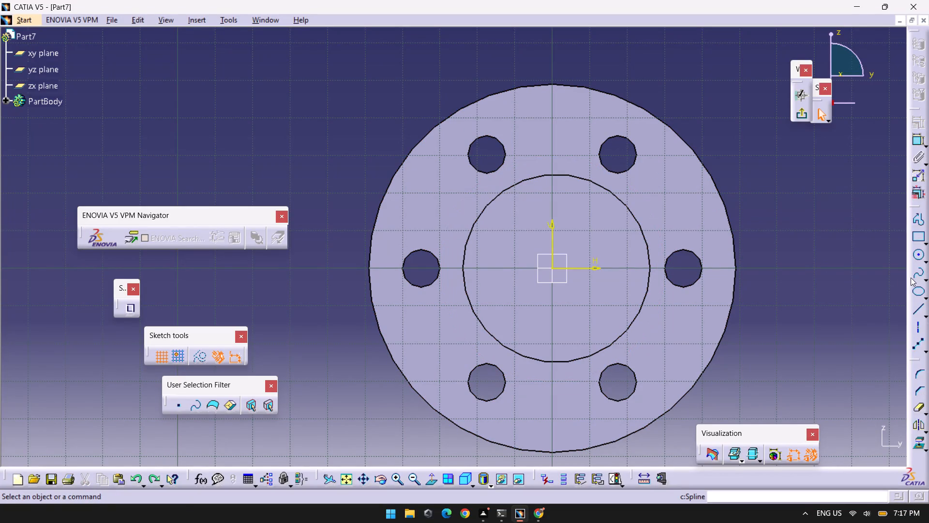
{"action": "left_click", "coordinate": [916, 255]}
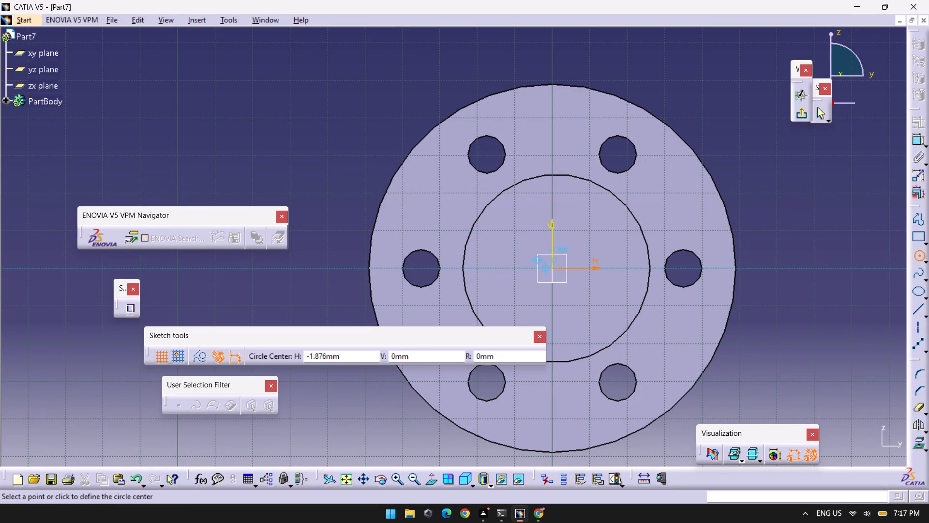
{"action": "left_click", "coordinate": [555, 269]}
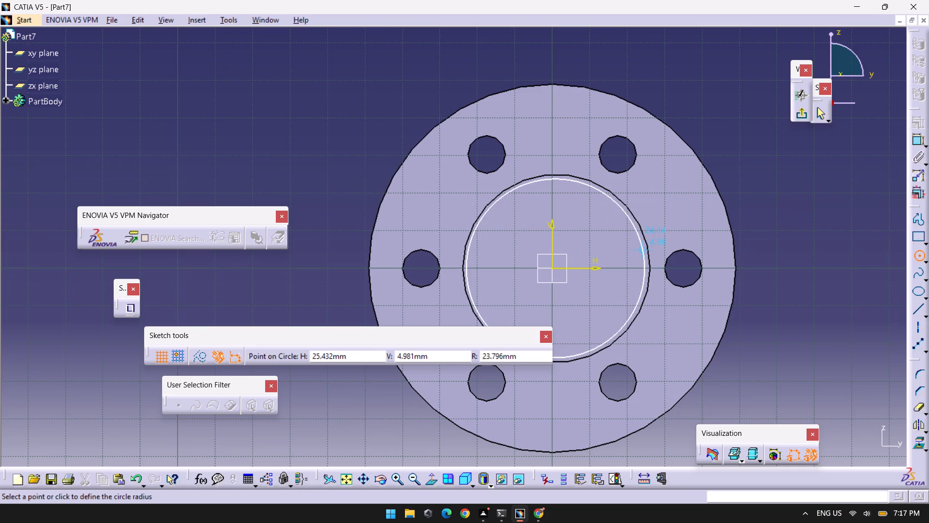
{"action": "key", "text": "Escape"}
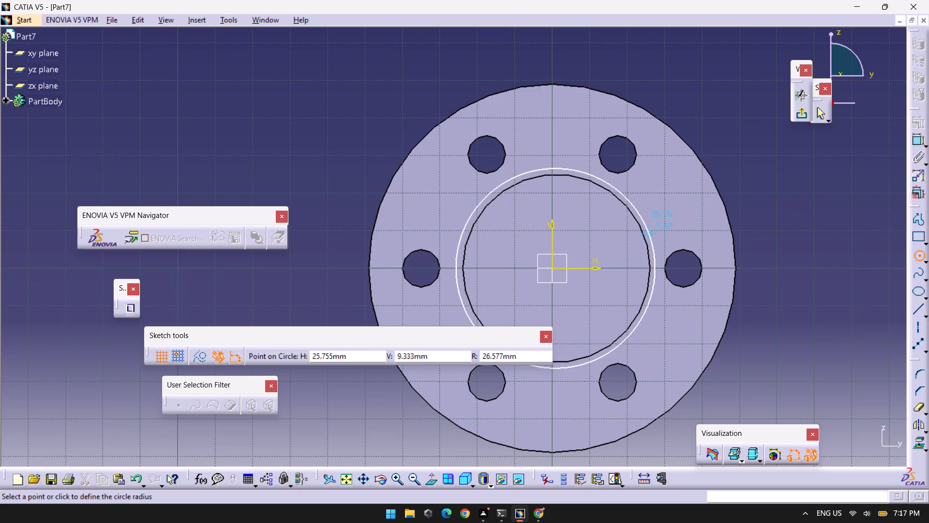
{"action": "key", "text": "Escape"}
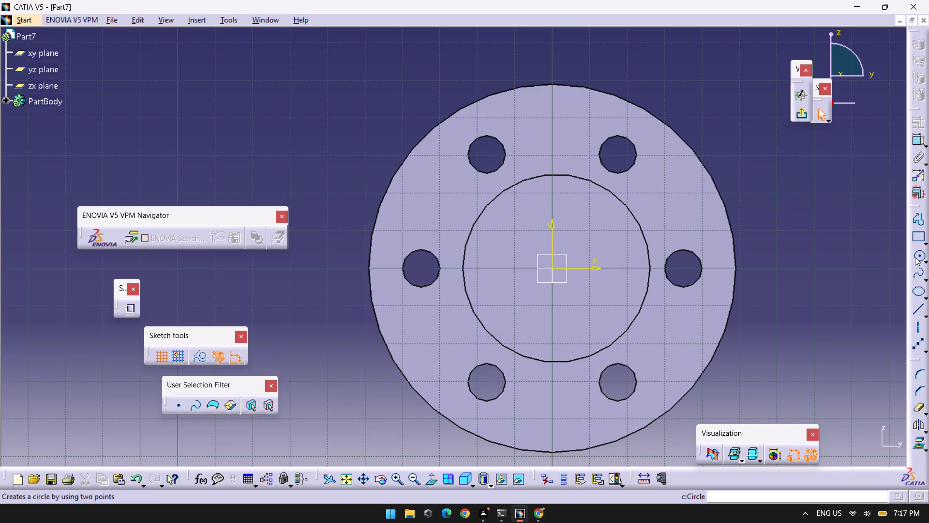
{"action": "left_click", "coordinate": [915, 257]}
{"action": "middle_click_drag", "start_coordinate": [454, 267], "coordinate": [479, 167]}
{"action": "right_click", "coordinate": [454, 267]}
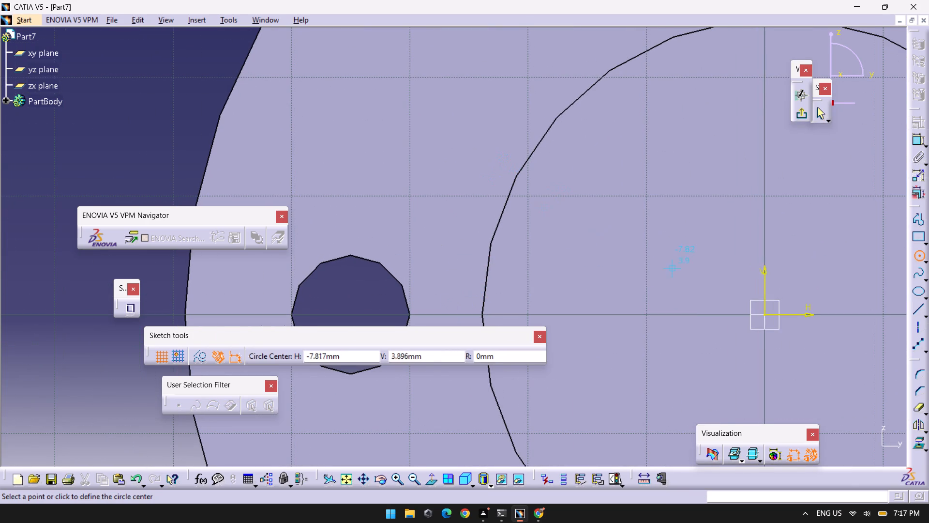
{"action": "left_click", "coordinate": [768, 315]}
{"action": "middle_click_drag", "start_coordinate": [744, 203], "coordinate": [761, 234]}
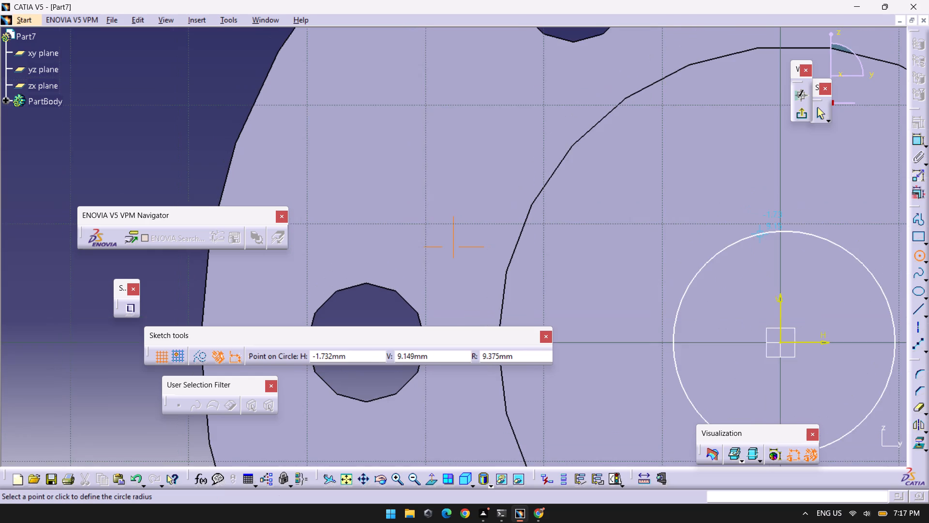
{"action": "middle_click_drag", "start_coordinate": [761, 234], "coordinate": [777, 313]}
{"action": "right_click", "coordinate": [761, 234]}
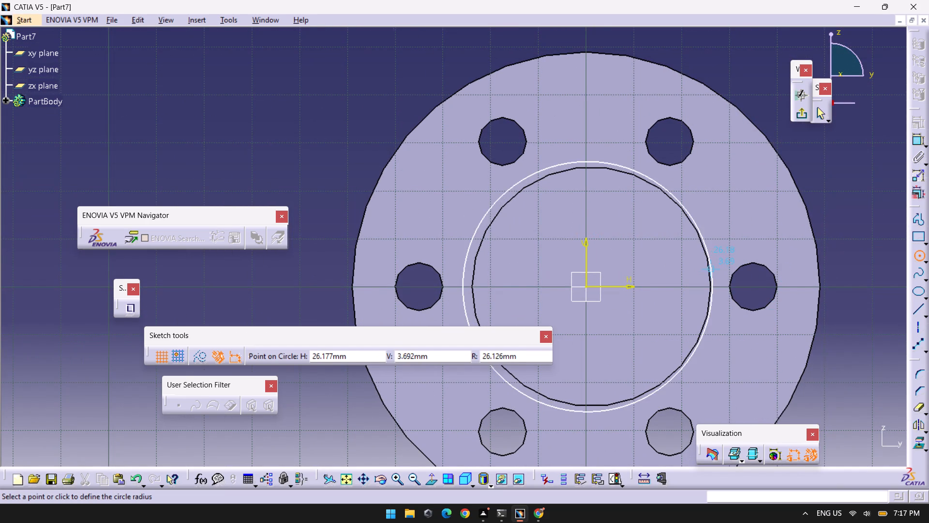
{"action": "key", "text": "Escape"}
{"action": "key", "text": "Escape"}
Undo the sketch on the boss's end face and the 60 mm boss pad.
{"action": "key", "text": "ctrl+z"}
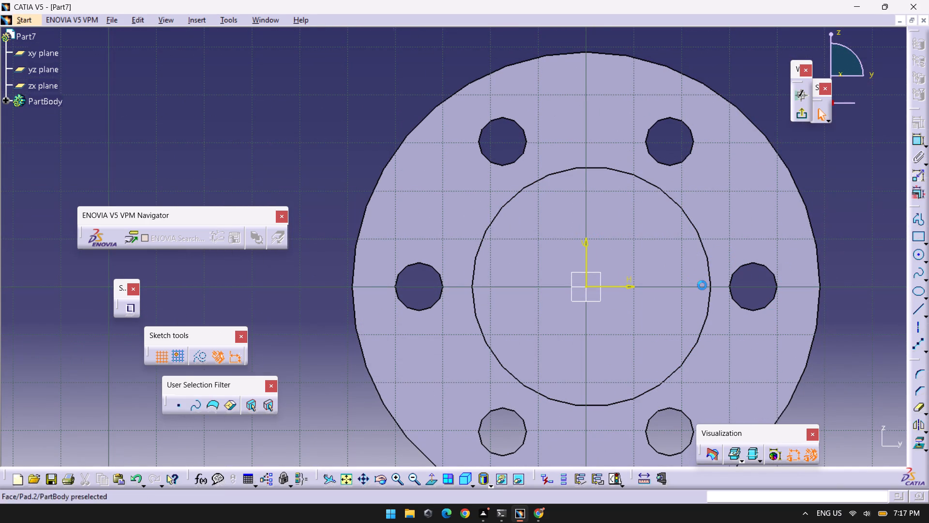
{"action": "key", "text": "ctrl+z"}
{"action": "key", "text": "ctrl+z"}
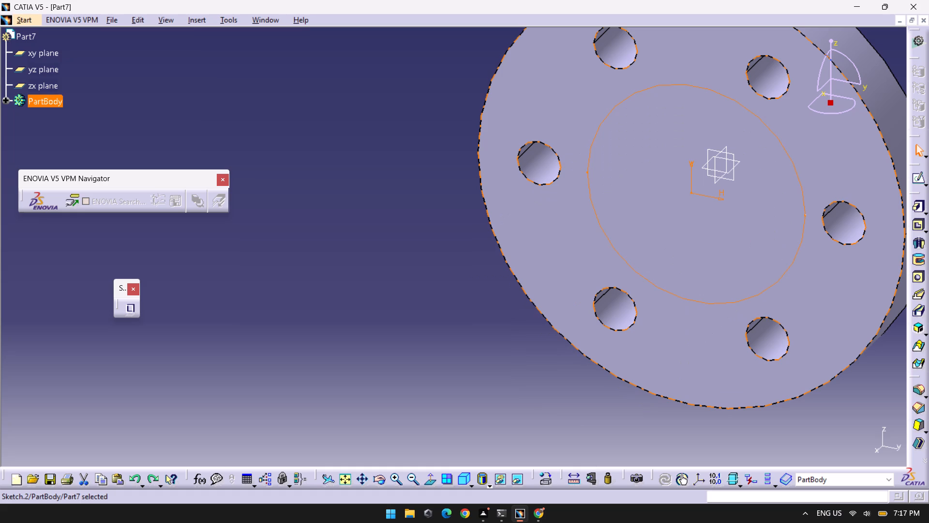
Reopen the boss sketch on the flange face and delete its off-centre circle.
{"action": "left_click", "coordinate": [915, 181]}
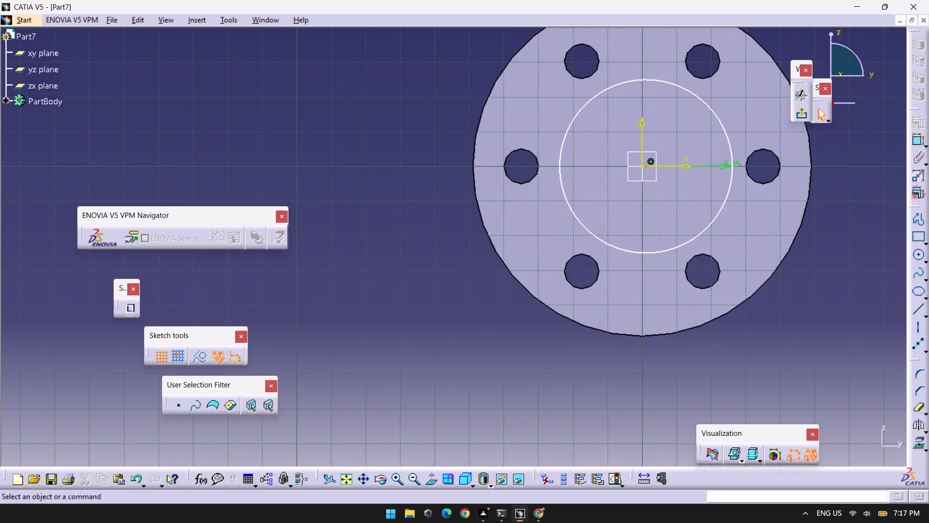
{"action": "left_click", "coordinate": [721, 125]}
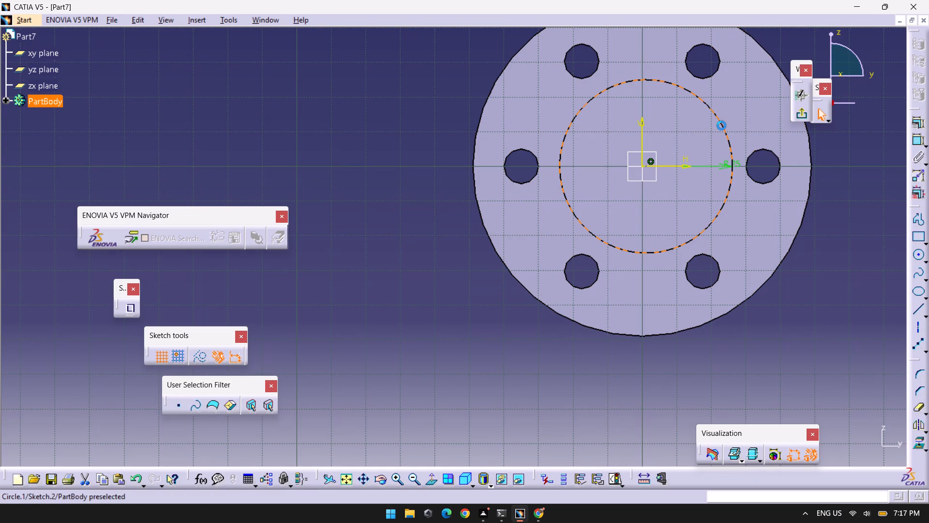
{"action": "key", "text": "Delete"}
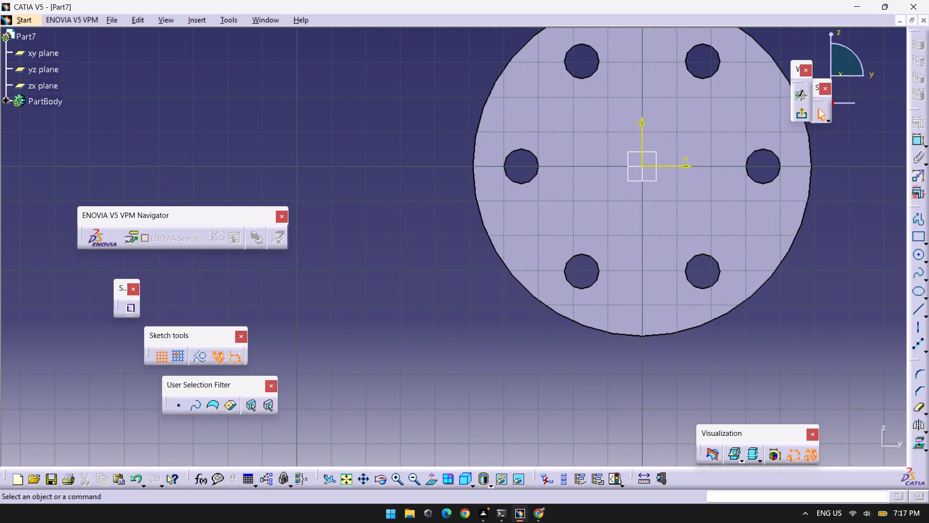
Sketch a circle of 25 mm radius centred exactly on the origin of the flange face, and finish the sketch.
{"action": "left_click", "coordinate": [916, 251]}
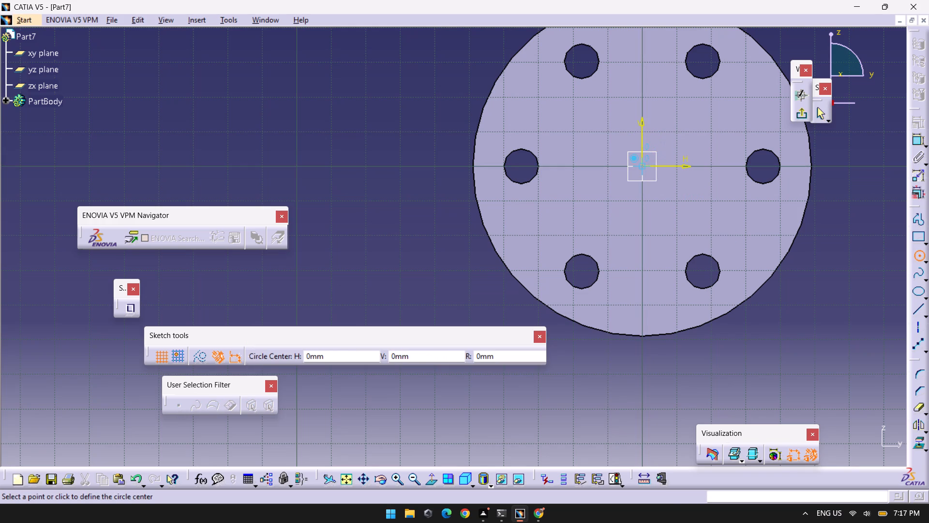
{"action": "middle_click_drag", "start_coordinate": [640, 166], "coordinate": [668, 51]}
{"action": "right_click", "coordinate": [640, 166]}
{"action": "middle_click_drag", "start_coordinate": [680, 90], "coordinate": [360, 169]}
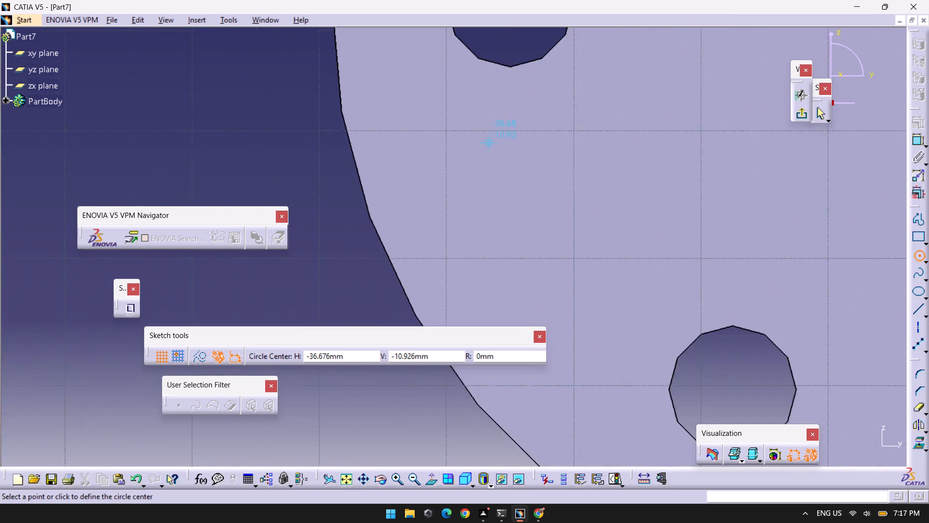
{"action": "middle_click_drag", "start_coordinate": [360, 169], "coordinate": [100, 307]}
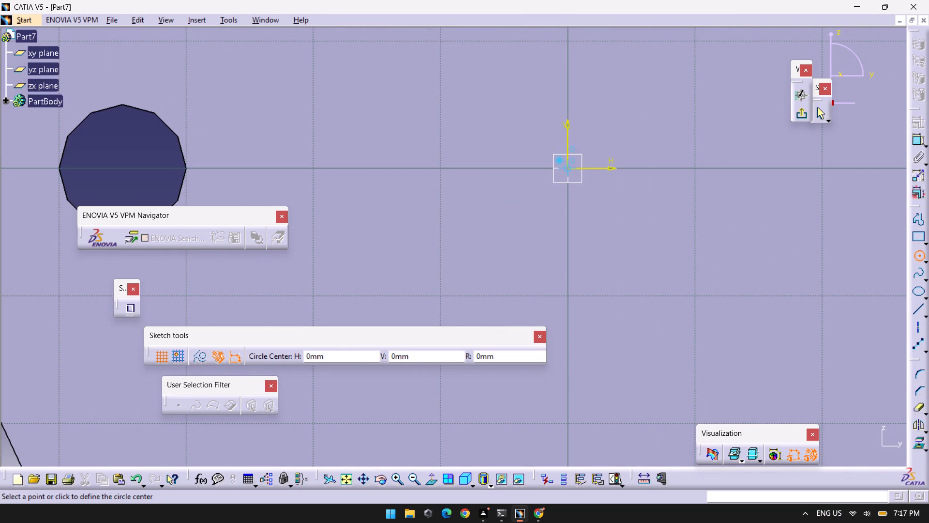
{"action": "left_click", "coordinate": [569, 168]}
{"action": "middle_click_drag", "start_coordinate": [705, 100], "coordinate": [737, 233]}
{"action": "right_click", "coordinate": [705, 100]}
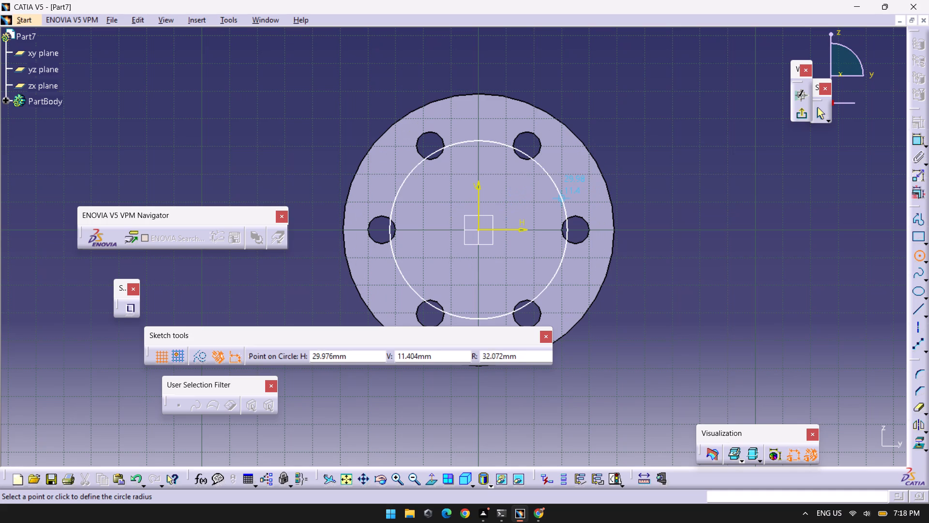
{"action": "key", "text": "Tab"}
{"action": "key", "text": "Tab"}
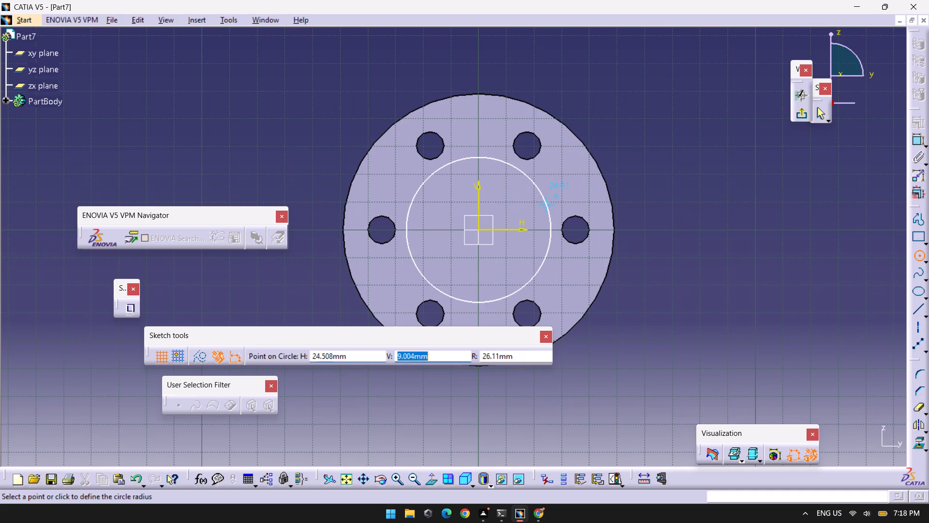
{"action": "key", "text": "Tab"}
{"action": "type", "text": "25"}
{"action": "key", "text": "Return"}
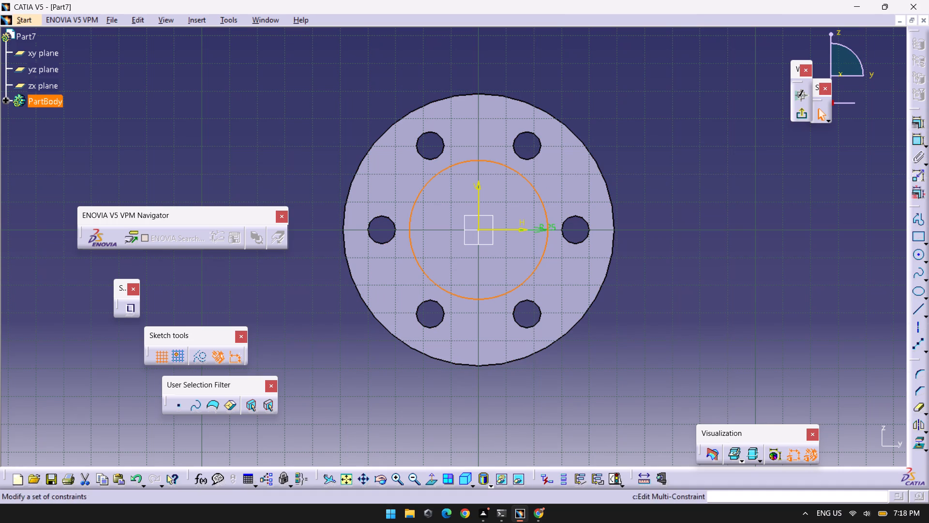
{"action": "left_click", "coordinate": [799, 116]}
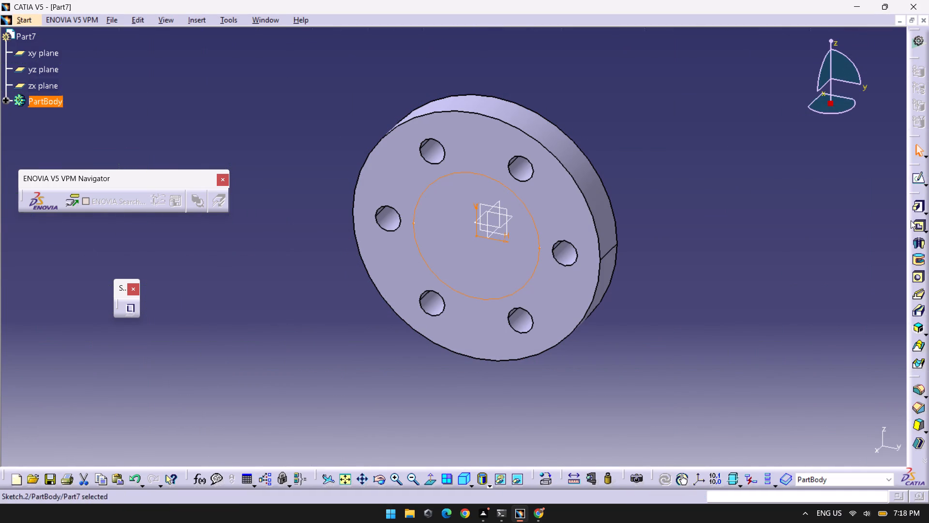
Extrude the recentred 25 mm radius circle 60 mm outward from the flange face with Pad.
{"action": "left_click", "coordinate": [915, 208]}
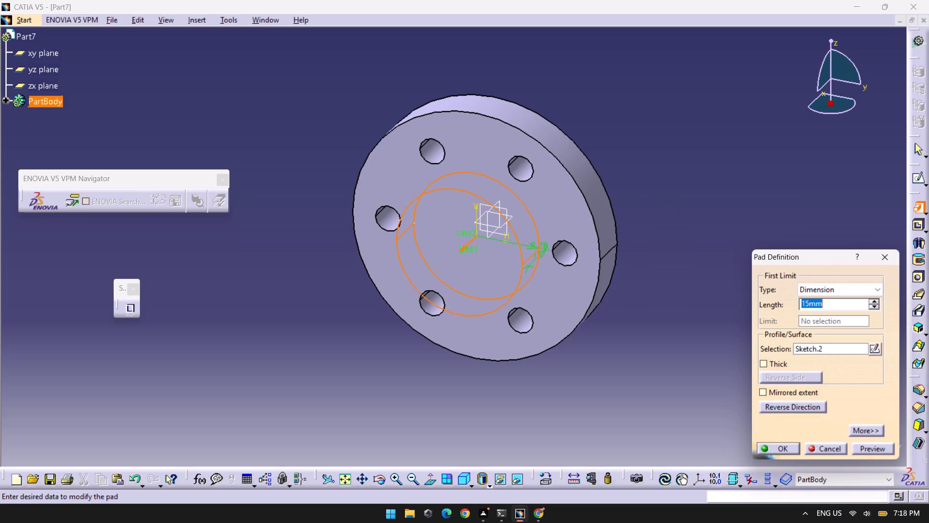
{"action": "type", "text": "60"}
{"action": "key", "text": "Return"}
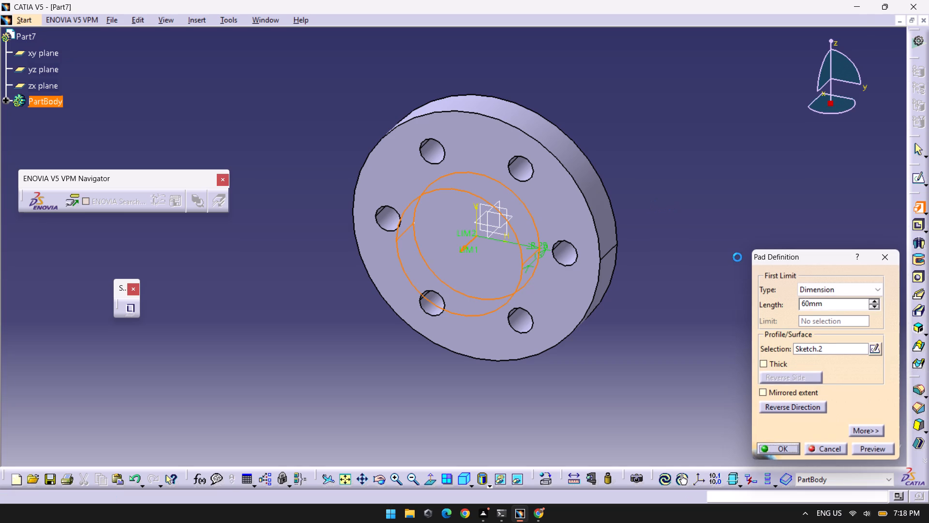
Open a sketch on the boss's end face and draw a circle of 30 mm radius centred on the origin.
{"action": "left_click", "coordinate": [445, 292]}
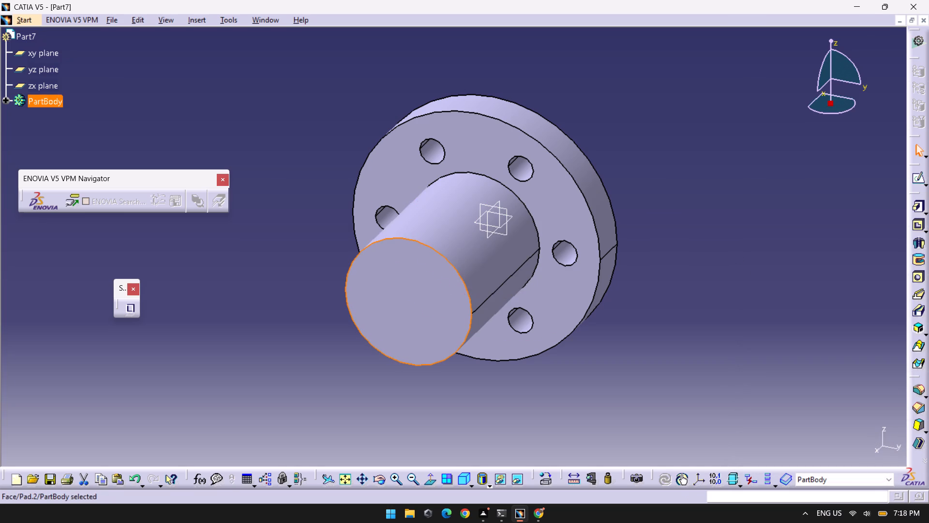
{"action": "left_click", "coordinate": [917, 183]}
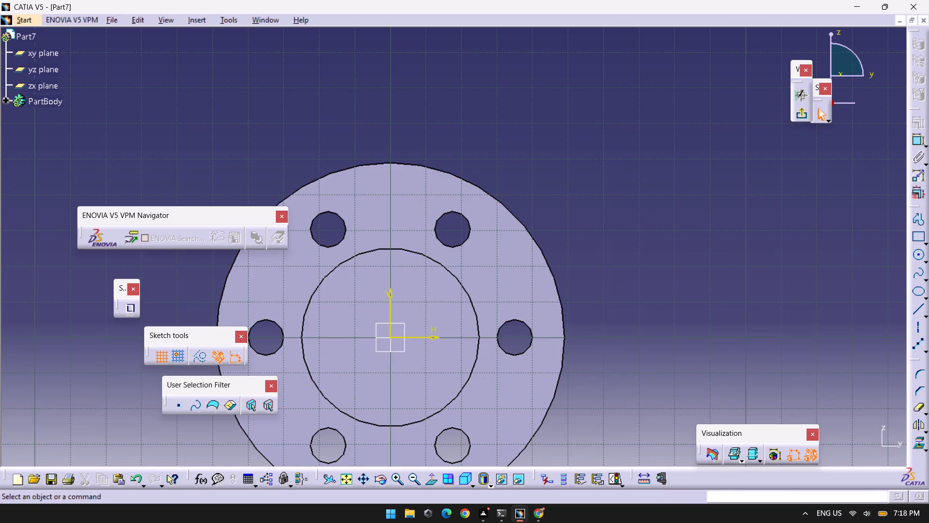
{"action": "middle_click_drag", "start_coordinate": [616, 215], "coordinate": [726, 133]}
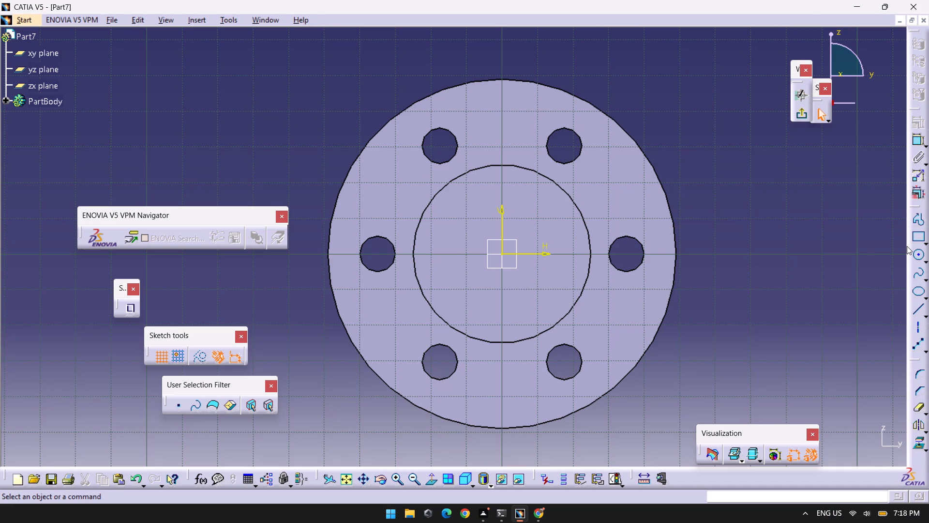
{"action": "left_click", "coordinate": [919, 253]}
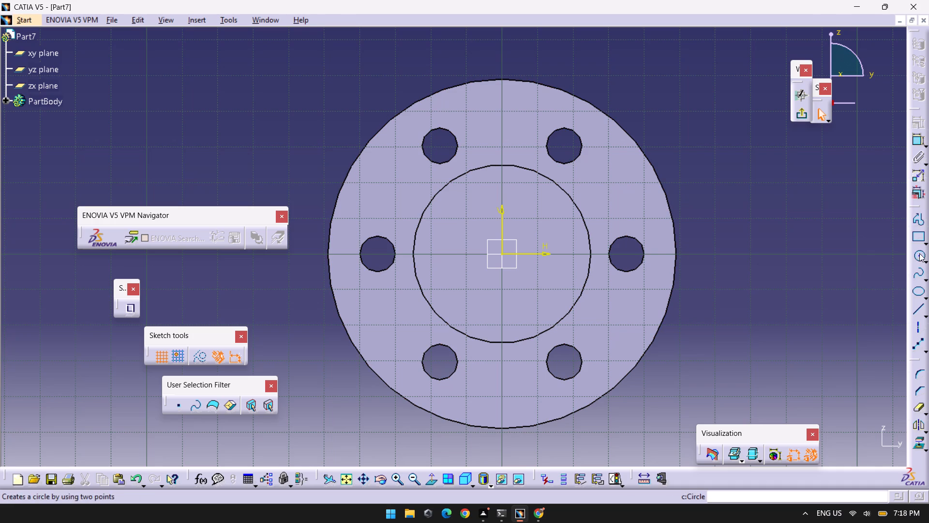
{"action": "left_click", "coordinate": [500, 256]}
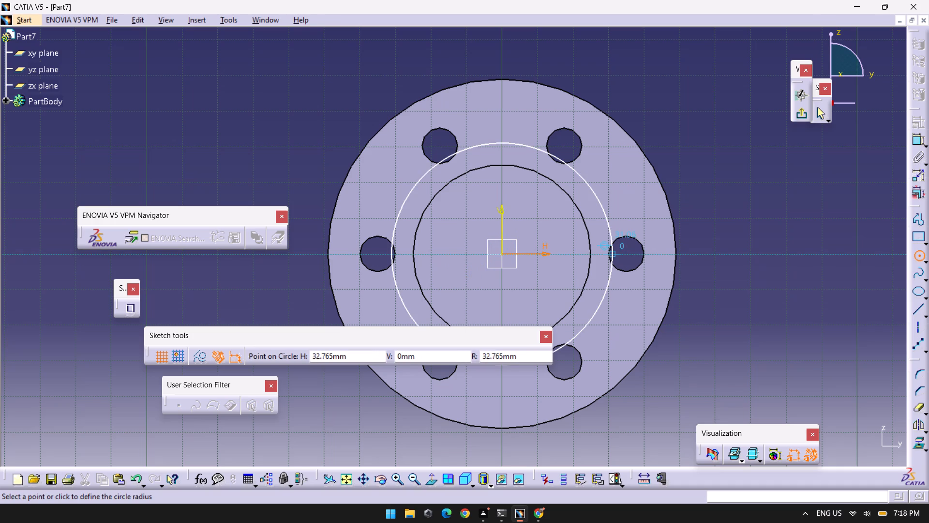
{"action": "key", "text": "Tab"}
{"action": "key", "text": "Tab"}
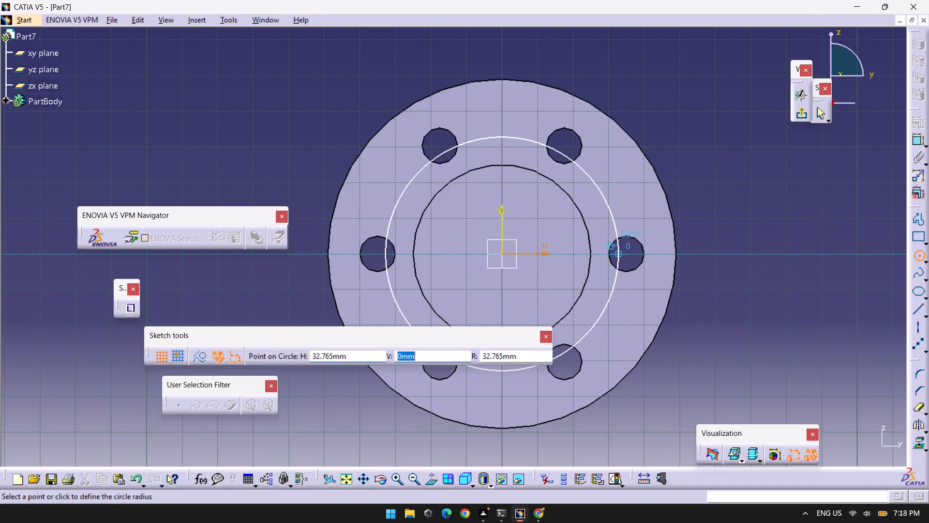
{"action": "key", "text": "Tab"}
{"action": "type", "text": "30"}
{"action": "key", "text": "Return"}
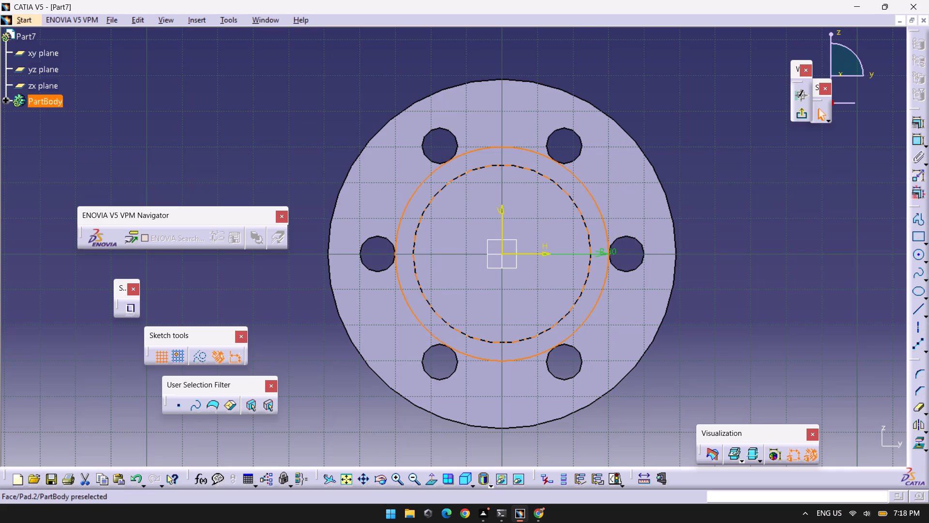
Draw a vertical reference line 50 mm long upward from the sketch origin.
{"action": "left_click", "coordinate": [916, 254]}
{"action": "left_click", "coordinate": [919, 309]}
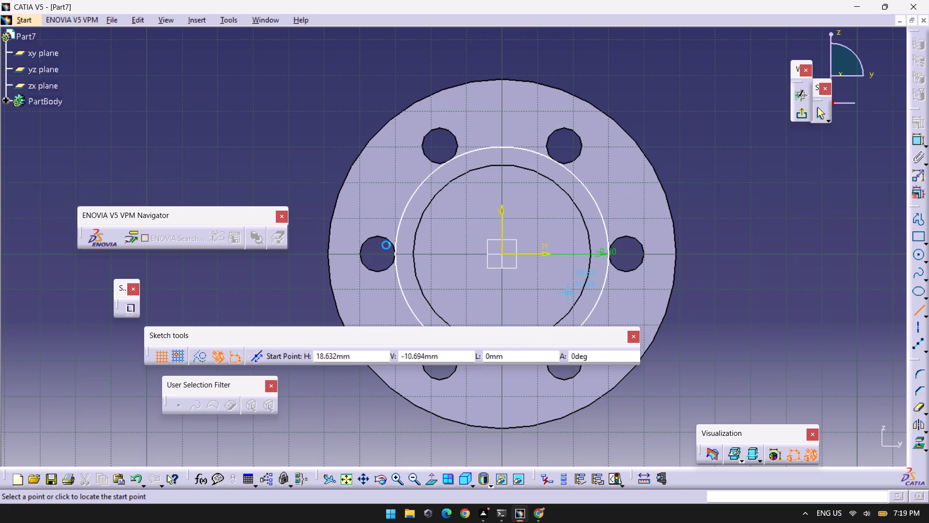
{"action": "left_click", "coordinate": [504, 251]}
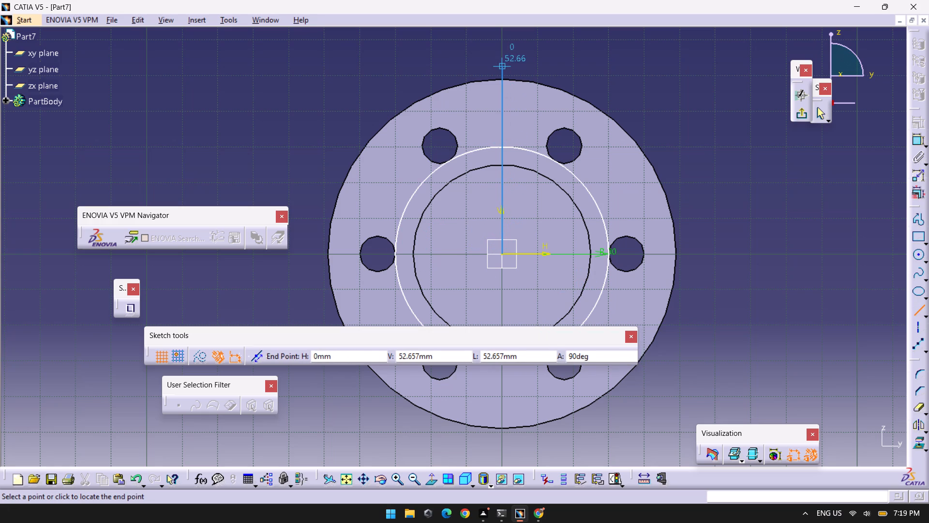
{"action": "key", "text": "Tab"}
{"action": "key", "text": "Tab"}
{"action": "key", "text": "Tab"}
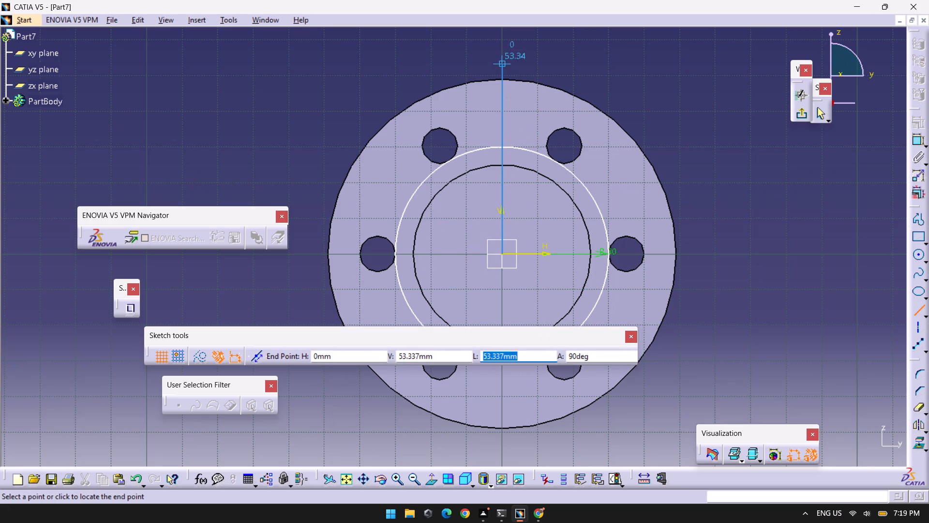
{"action": "type", "text": "50"}
{"action": "key", "text": "Return"}
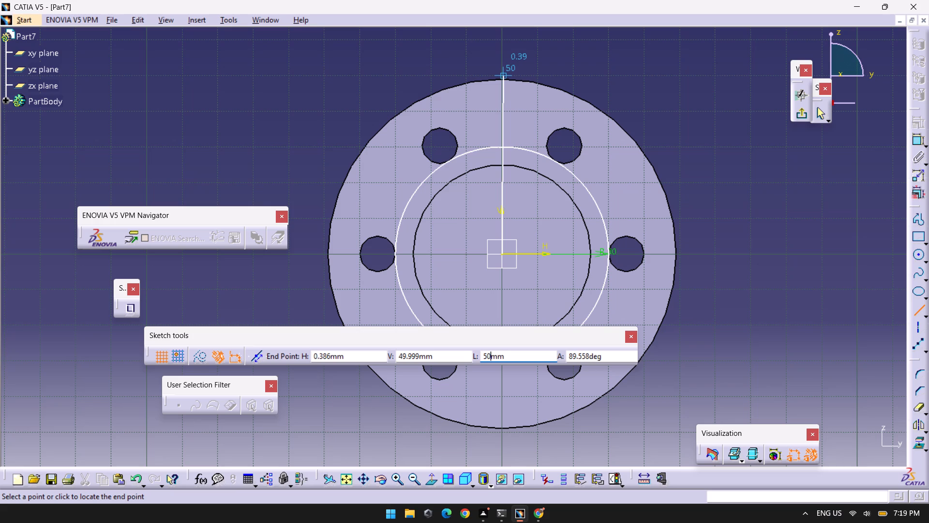
{"action": "left_click", "coordinate": [501, 72]}
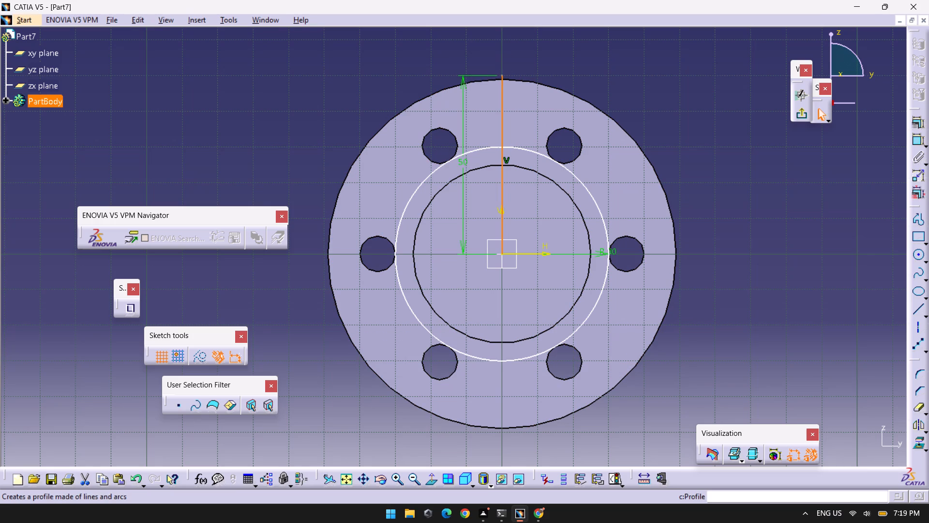
Sketch a circle of 6 mm radius centred on the upper end of the 50 mm line.
{"action": "left_click", "coordinate": [920, 253]}
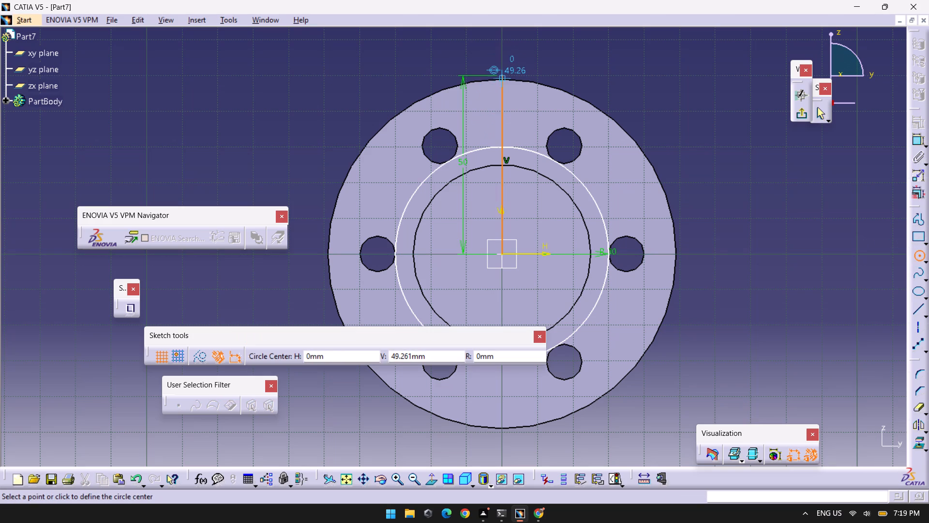
{"action": "left_click", "coordinate": [504, 74]}
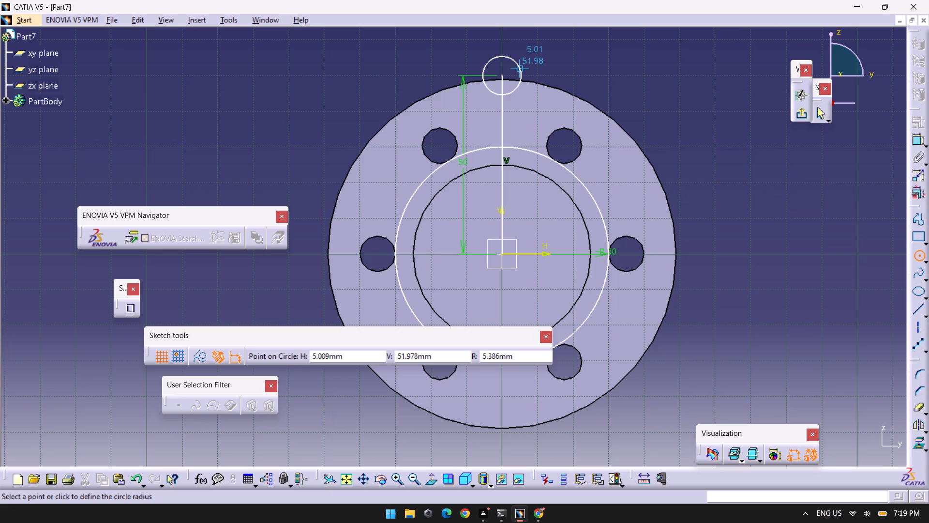
{"action": "key", "text": "Tab"}
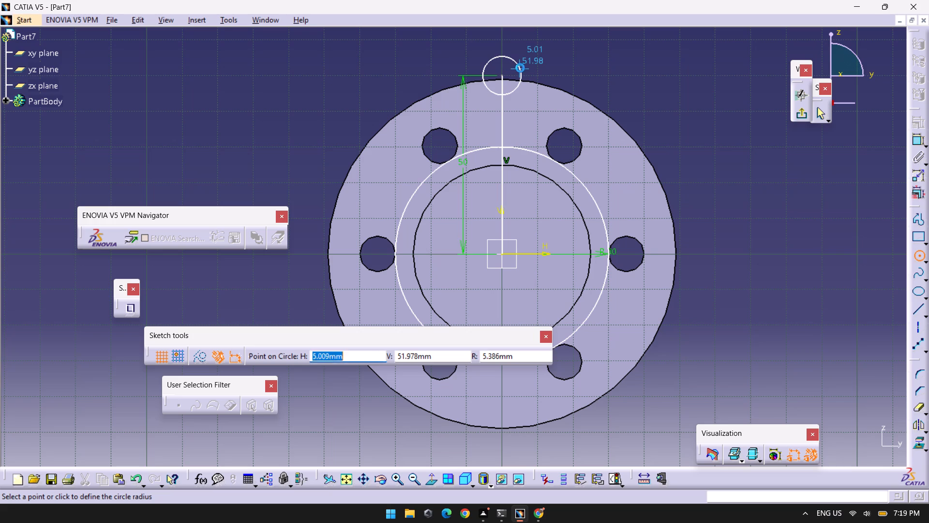
{"action": "key", "text": "Tab"}
{"action": "key", "text": "Tab"}
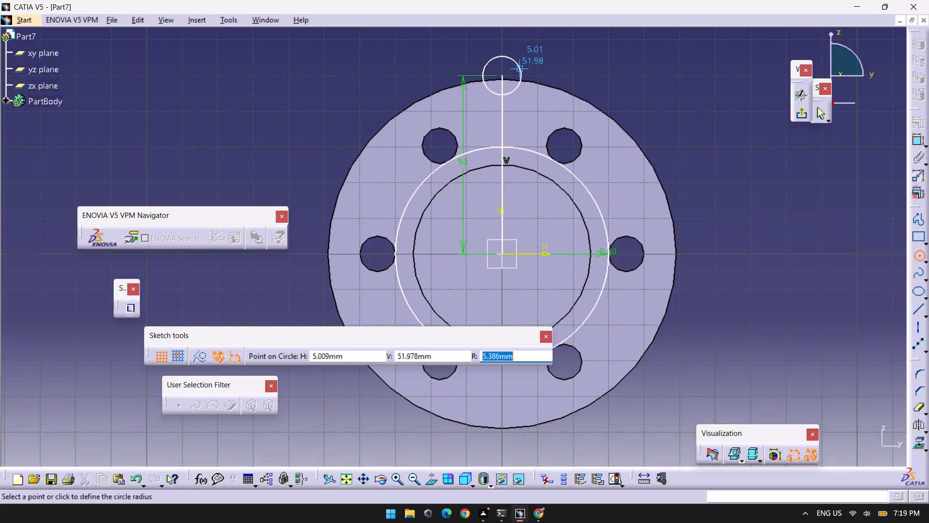
{"action": "key", "text": "6"}
{"action": "key", "text": "Return"}
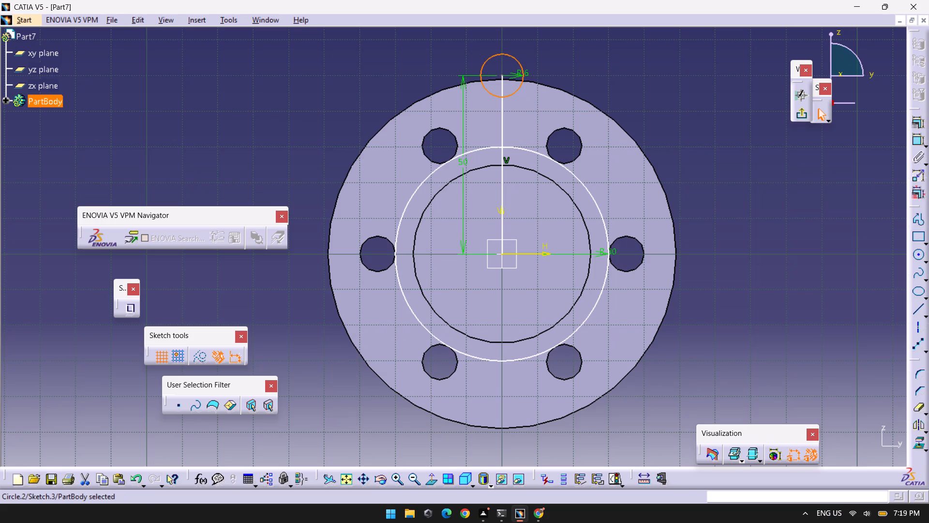
Sketch a concentric circle of 15 mm radius around the 6 mm radius circle.
{"action": "left_click", "coordinate": [917, 250]}
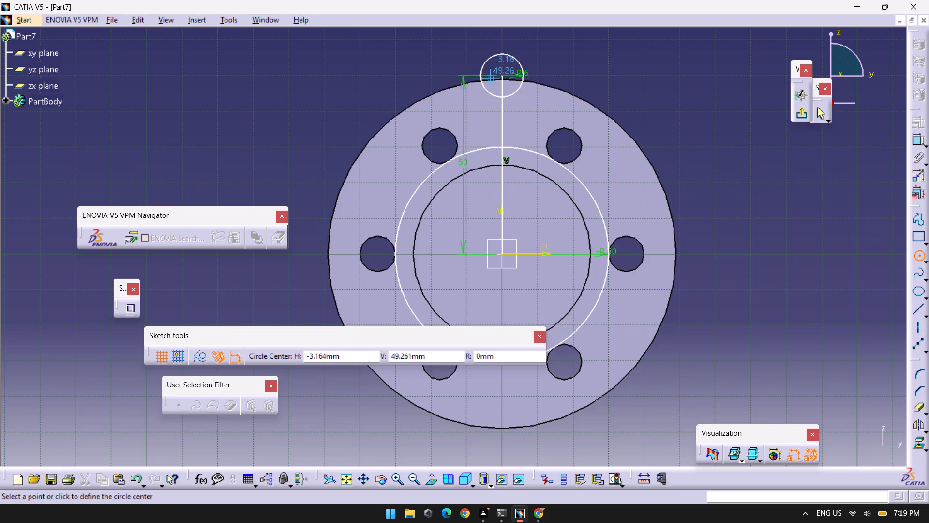
{"action": "left_click", "coordinate": [502, 75]}
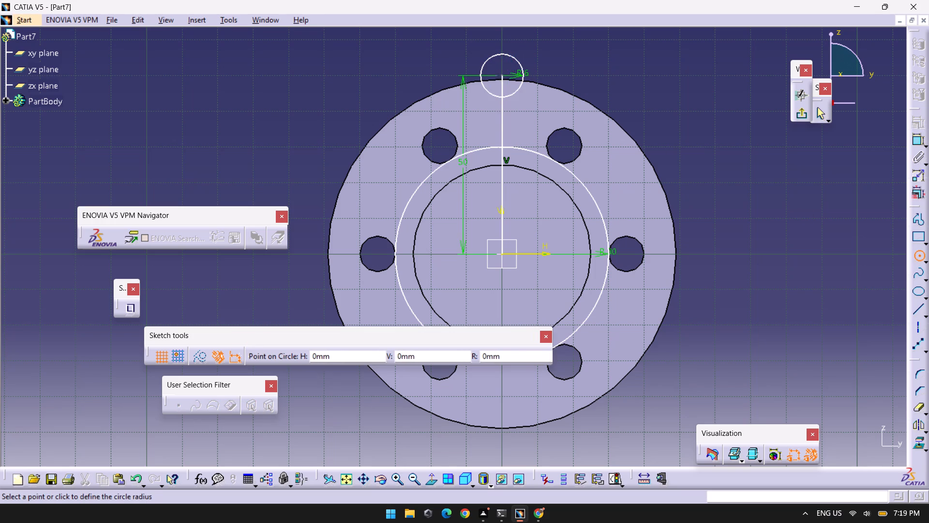
{"action": "key", "text": "Tab"}
{"action": "key", "text": "Tab"}
{"action": "key", "text": "Tab"}
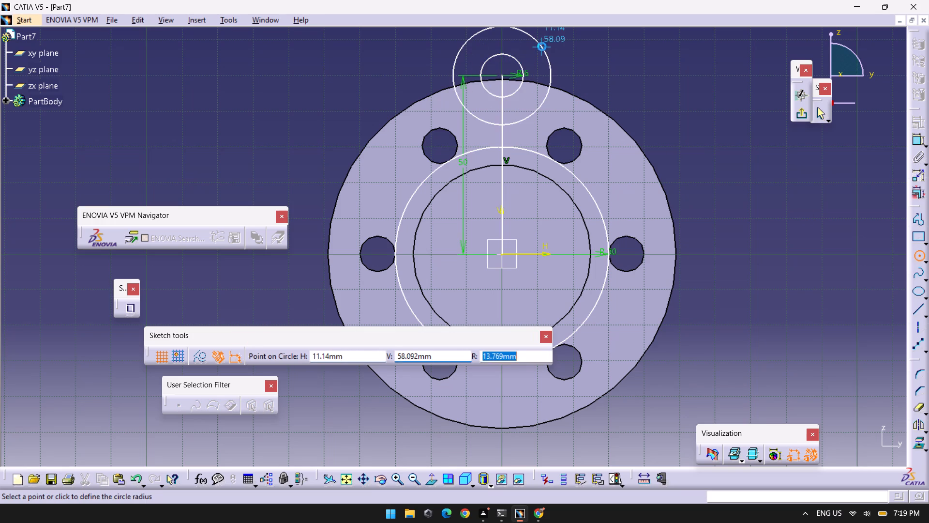
{"action": "type", "text": "15"}
{"action": "key", "text": "Return"}
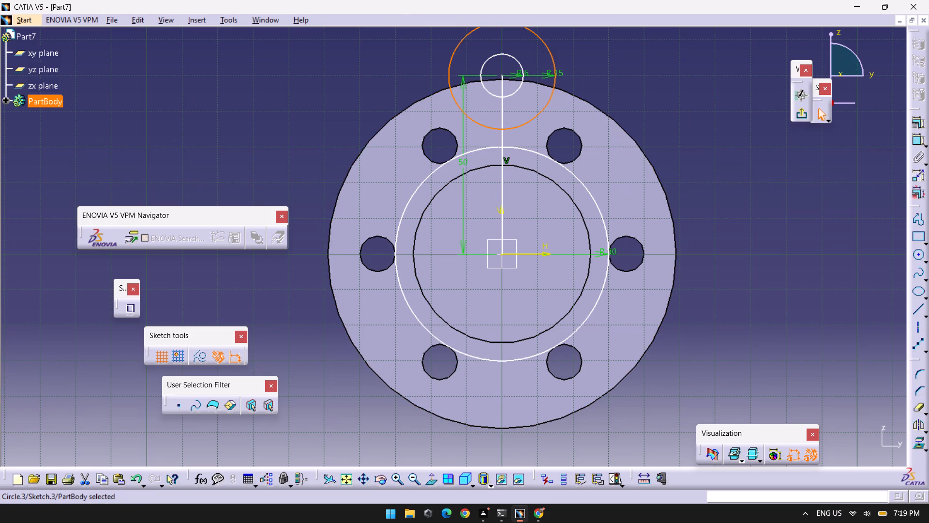
Mirror the 6 mm and 15 mm radius circles about the sketch's horizontal axis.
{"action": "left_click", "coordinate": [484, 64], "text": "ctrl"}
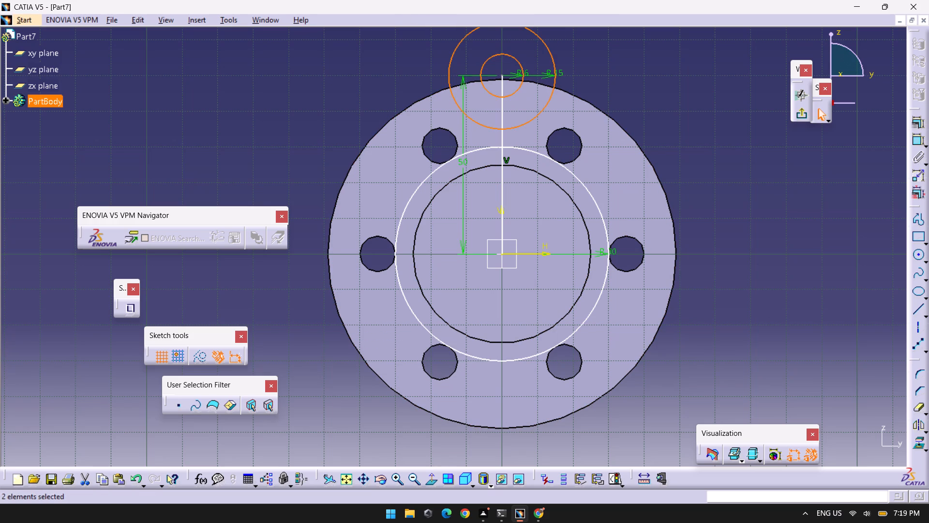
{"action": "left_click", "coordinate": [919, 426]}
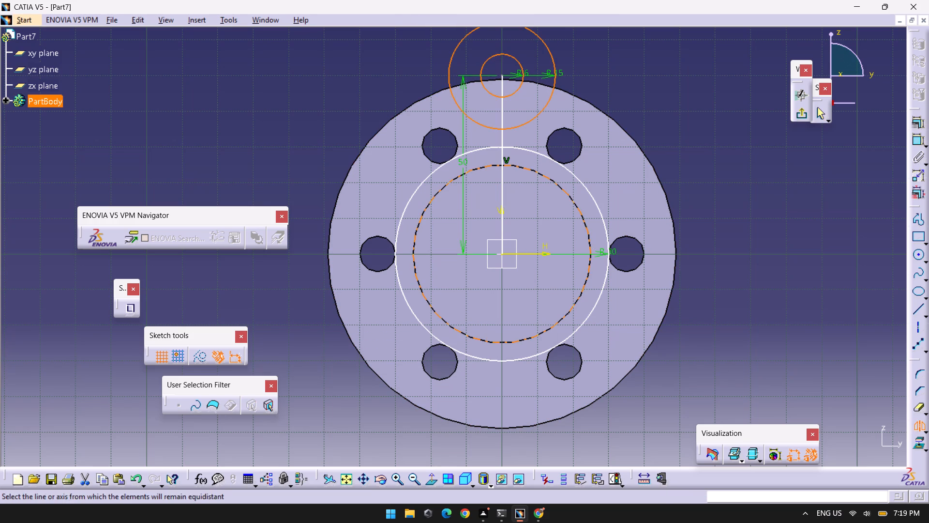
{"action": "left_click", "coordinate": [536, 254]}
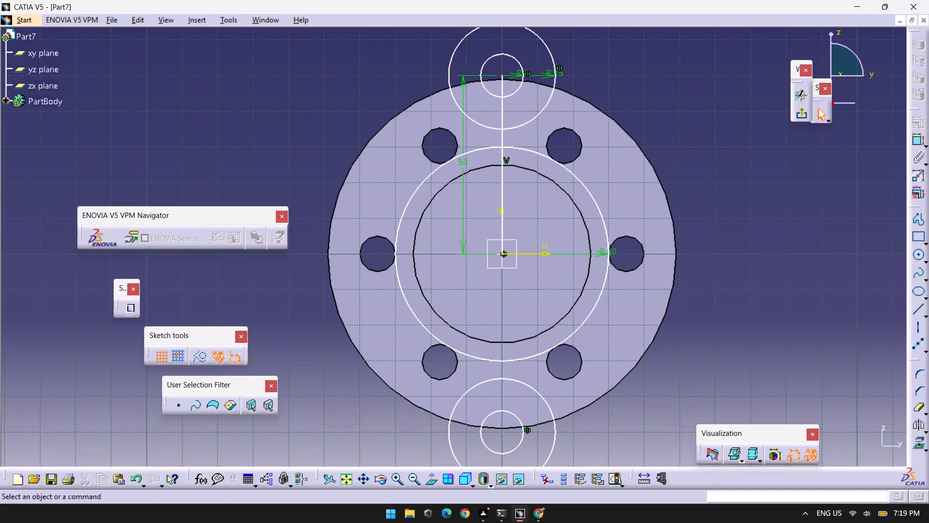
Connect the 30 mm radius circle to both 15 mm radius circles with four bi-tangent lines, two on each side.
{"action": "left_click", "coordinate": [927, 315]}
{"action": "triple_click", "coordinate": [884, 329]}
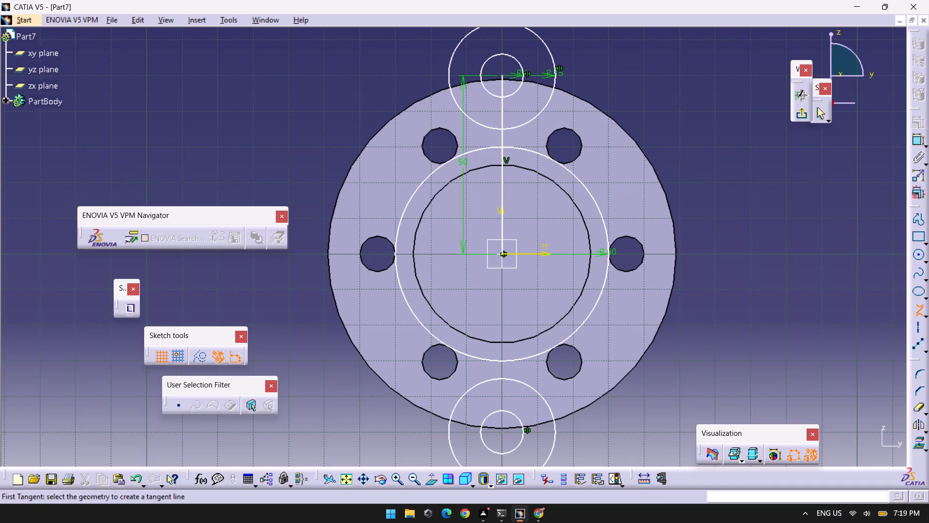
{"action": "left_click", "coordinate": [553, 94]}
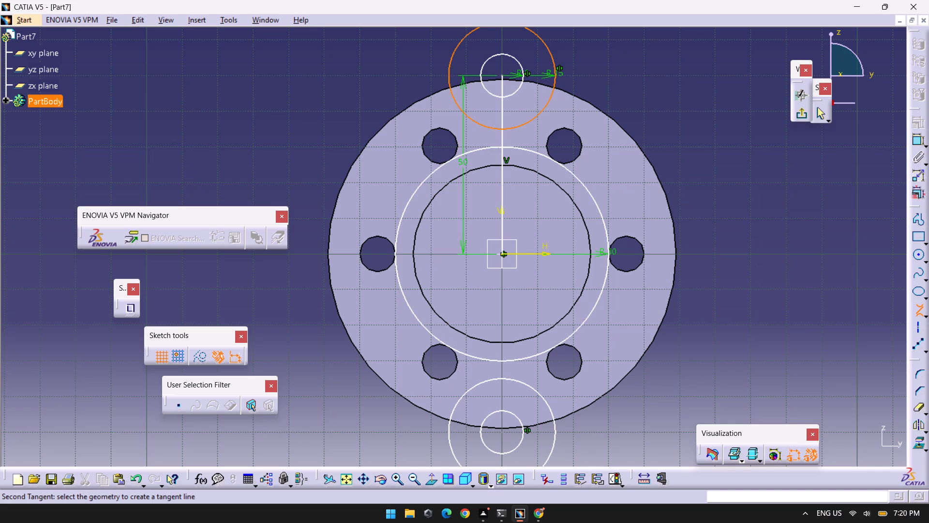
{"action": "left_click", "coordinate": [583, 184]}
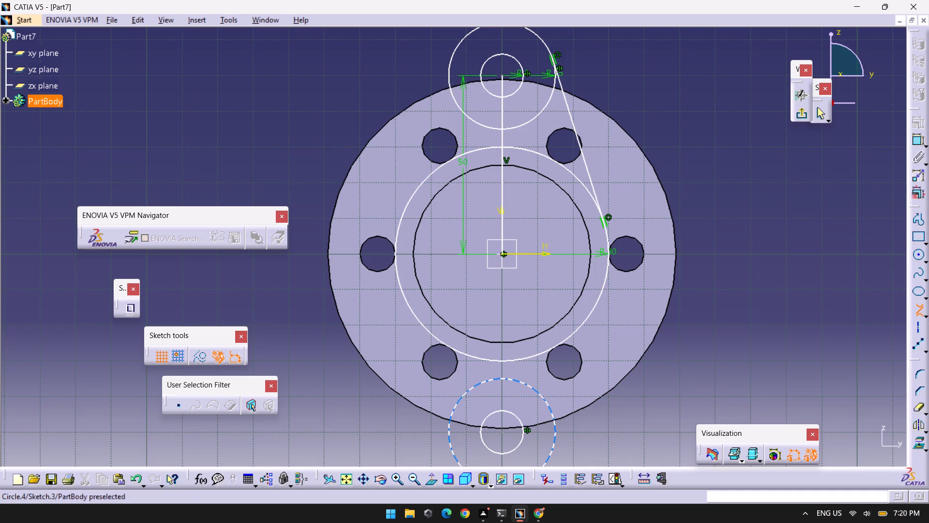
{"action": "left_click", "coordinate": [552, 417]}
{"action": "left_click", "coordinate": [600, 293]}
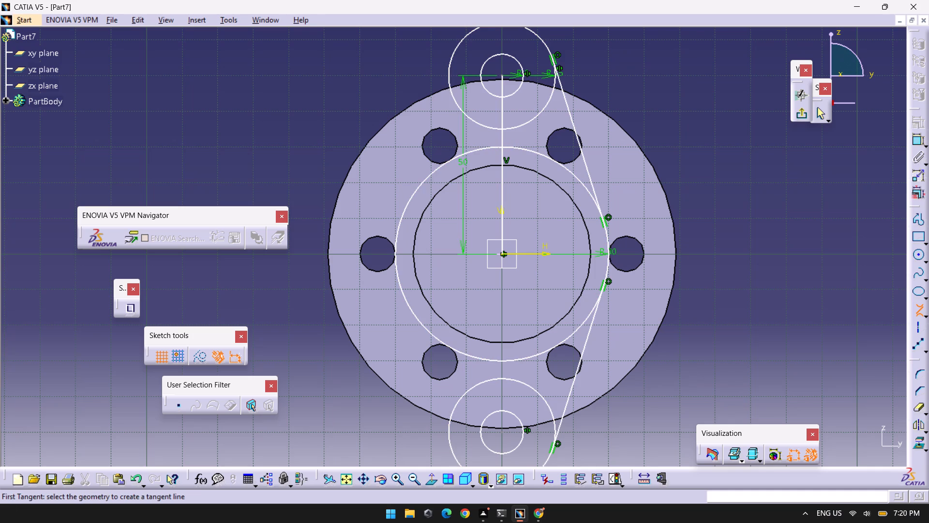
{"action": "left_click", "coordinate": [456, 403]}
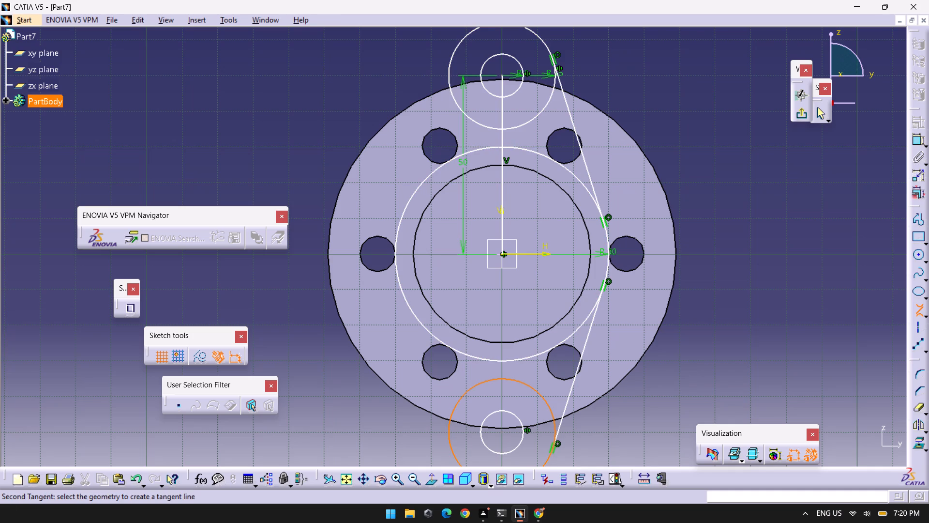
{"action": "left_click", "coordinate": [392, 265]}
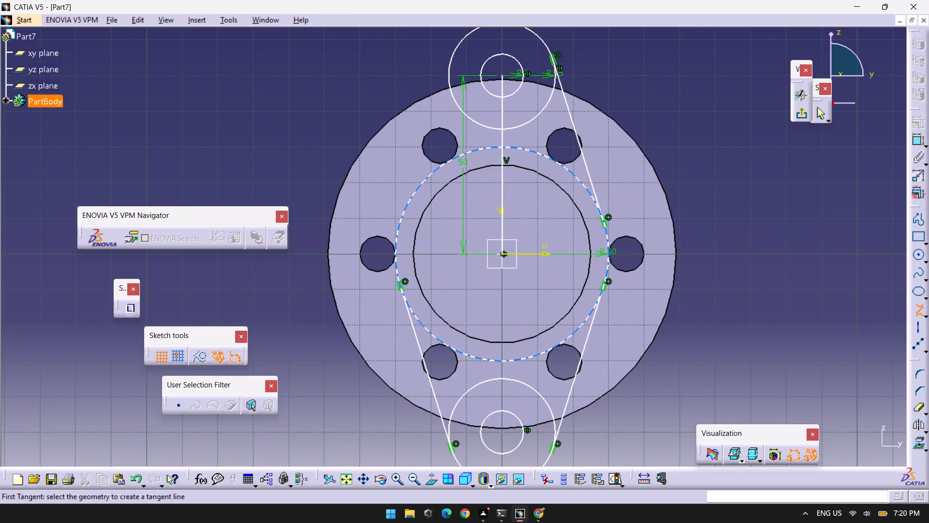
{"action": "left_click", "coordinate": [397, 225]}
{"action": "left_click", "coordinate": [451, 85]}
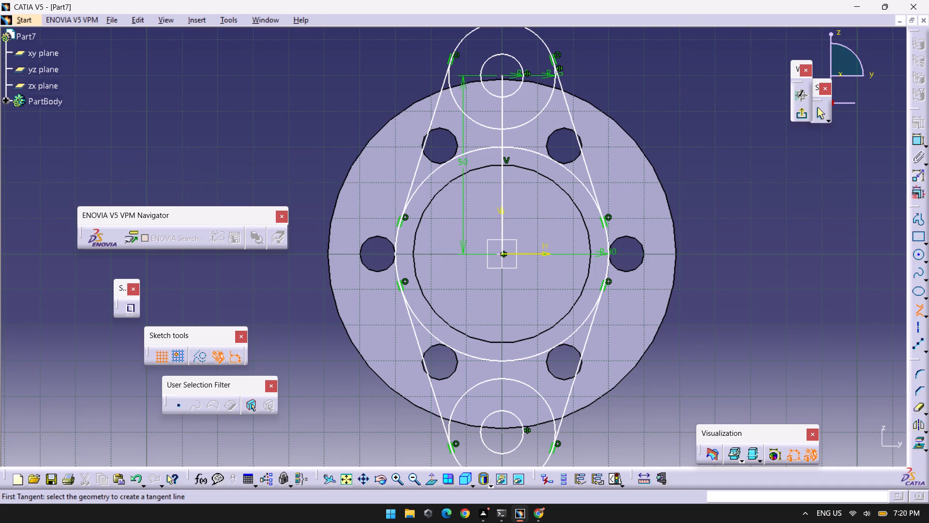
{"action": "key", "text": "Escape"}
{"action": "key", "text": "Escape"}
{"action": "key", "text": "Escape"}
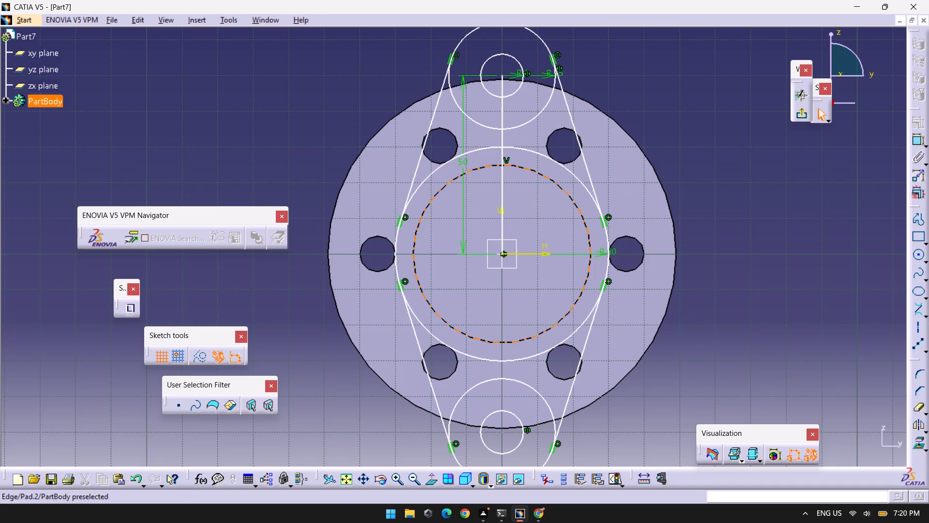
Delete the vertical 50 mm reference line from the sketch.
{"action": "left_click", "coordinate": [505, 184]}
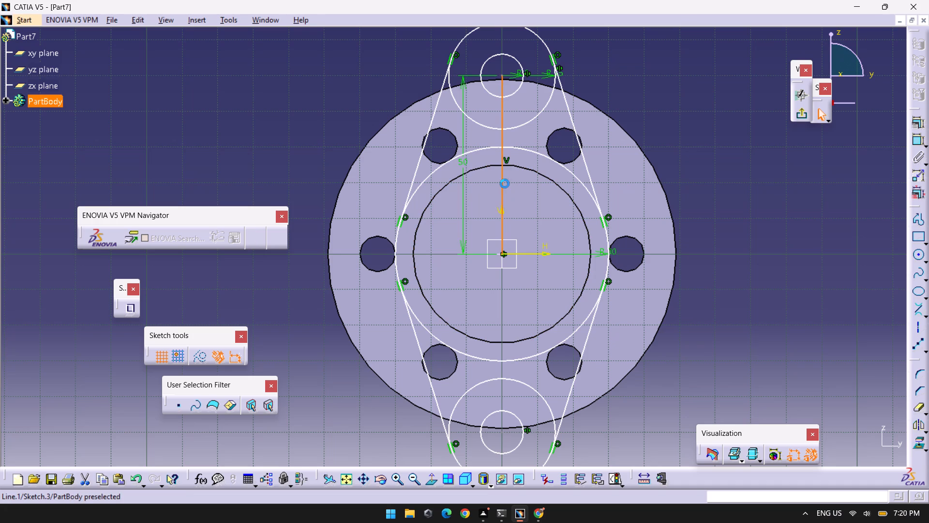
{"action": "key", "text": "Delete"}
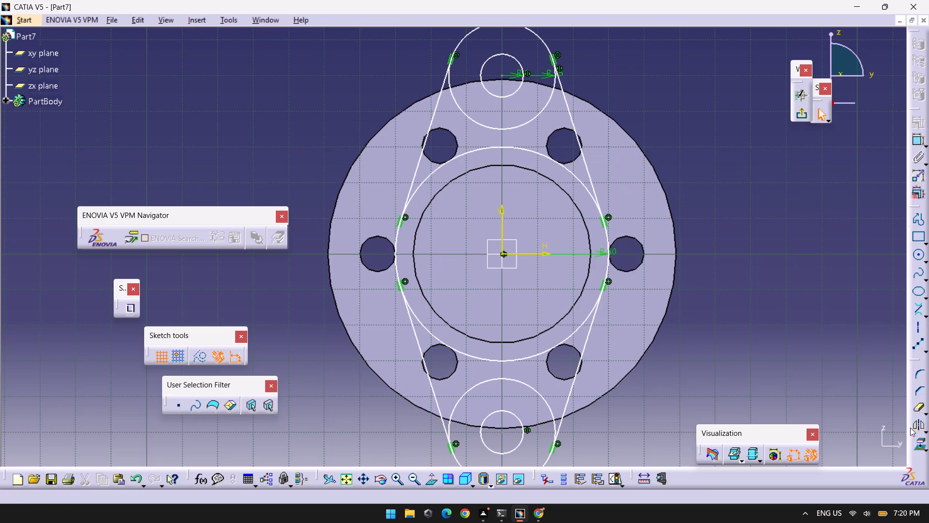
Trim away the inner arcs of both 15 mm radius circles between their tangent lines and exit the sketch.
{"action": "left_click", "coordinate": [917, 409]}
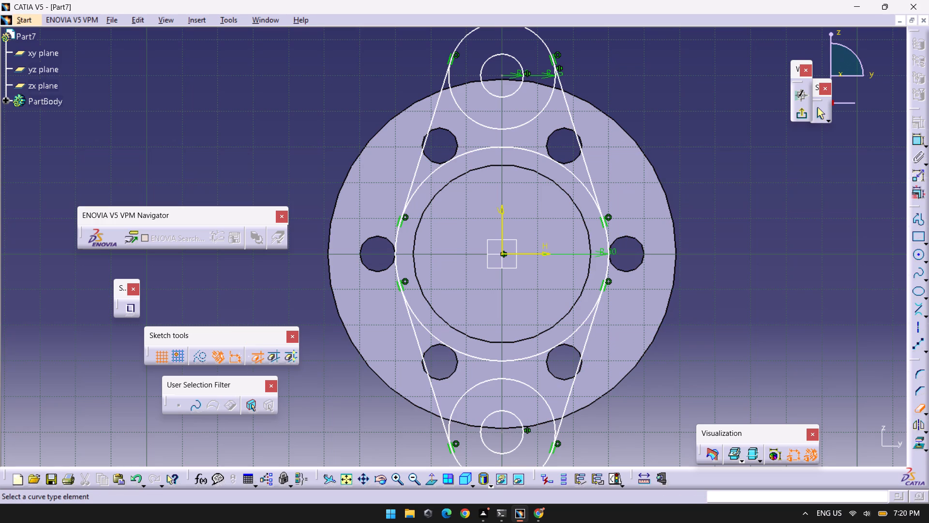
{"action": "left_click", "coordinate": [503, 129]}
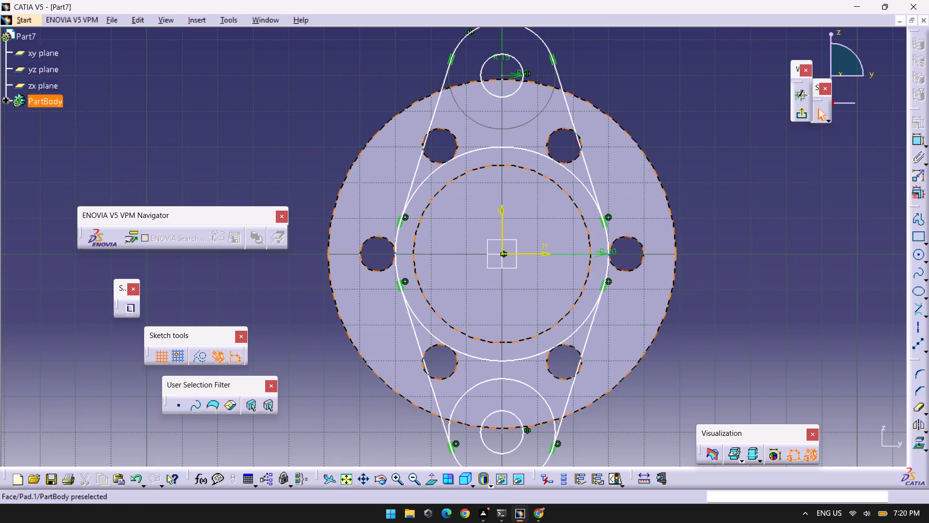
{"action": "left_click", "coordinate": [508, 376]}
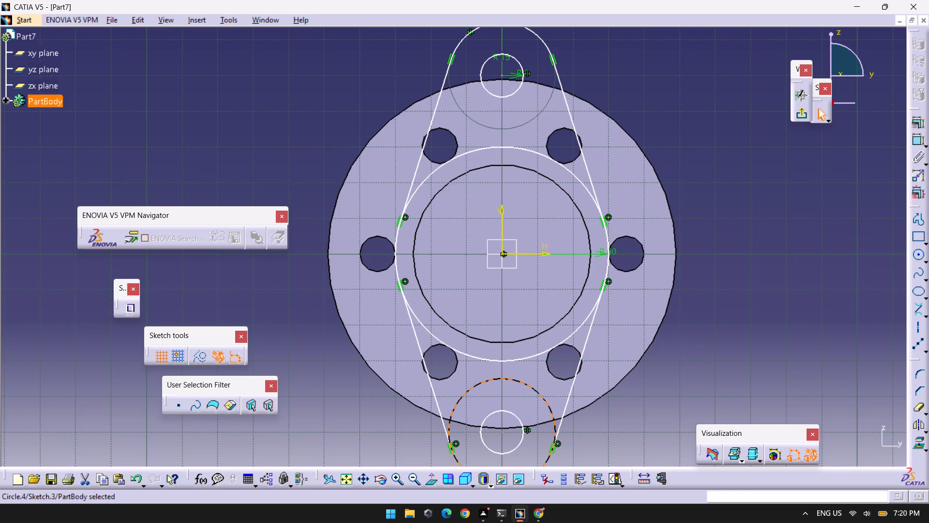
{"action": "left_click", "coordinate": [860, 322]}
{"action": "left_click", "coordinate": [917, 409]}
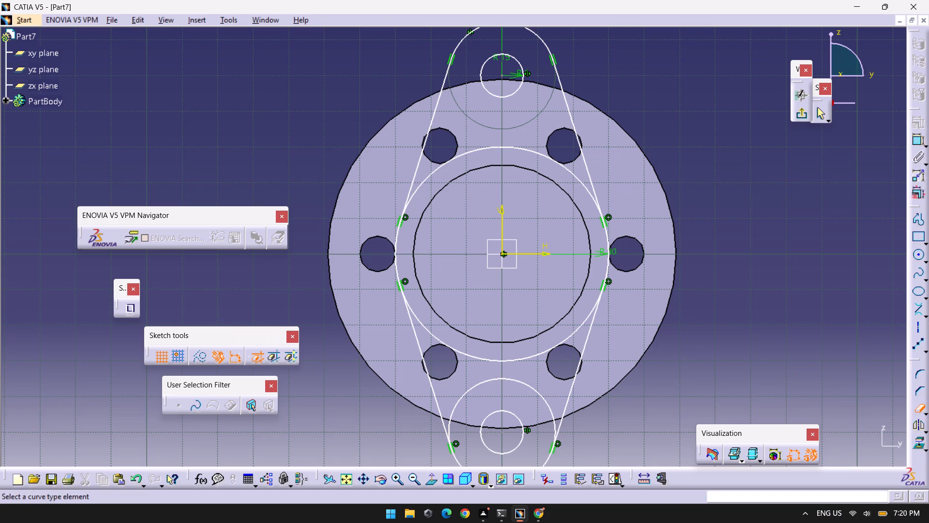
{"action": "left_click", "coordinate": [525, 384]}
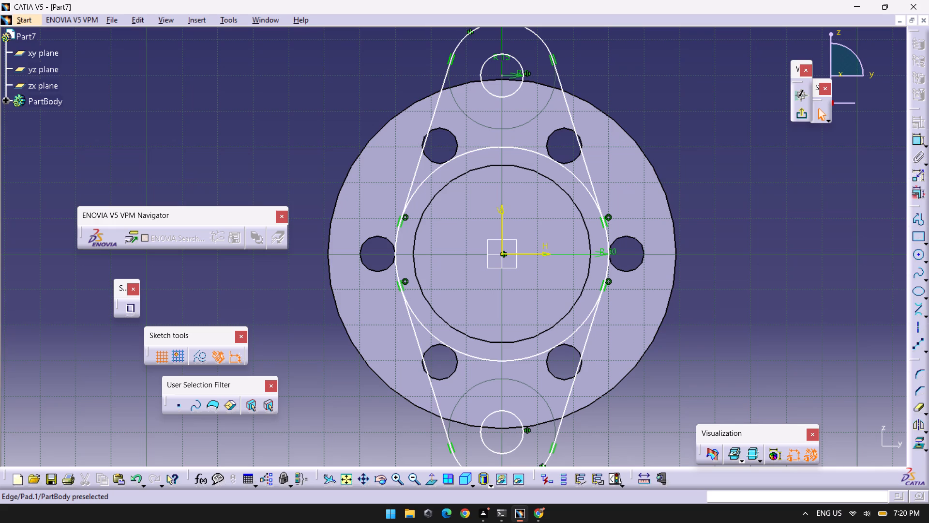
{"action": "left_click", "coordinate": [801, 113]}
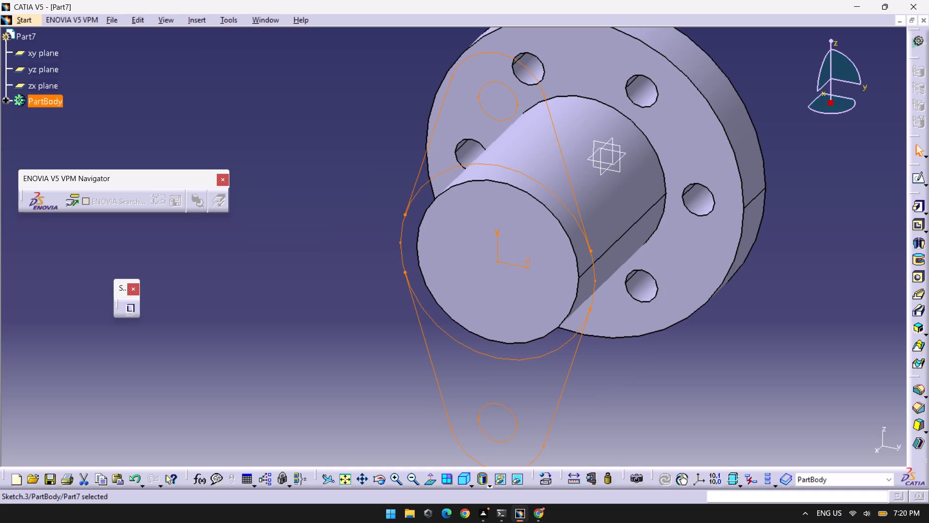
Reopen the two-lobed sketch, trim the 30 mm radius circle's two arcs lying inside the outline, and exit the sketch.
{"action": "left_click", "coordinate": [914, 180]}
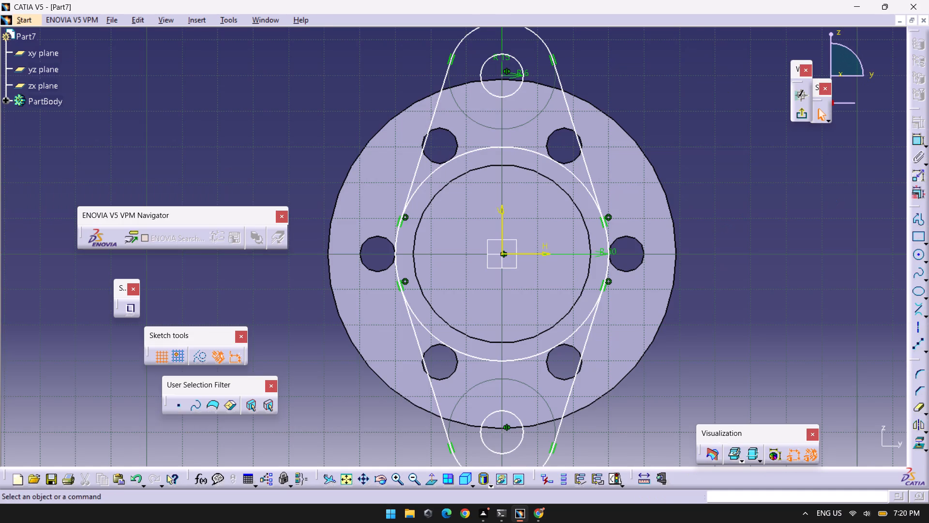
{"action": "left_click", "coordinate": [915, 407]}
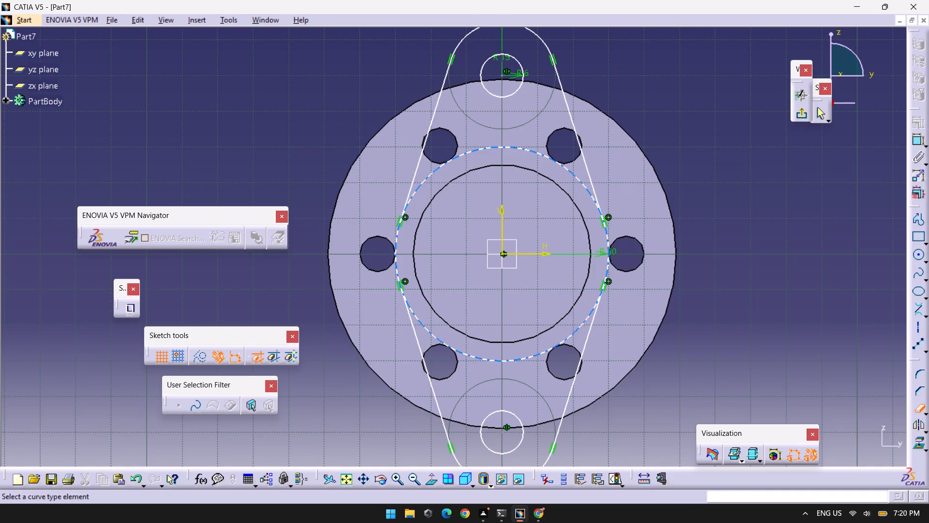
{"action": "left_click", "coordinate": [472, 151]}
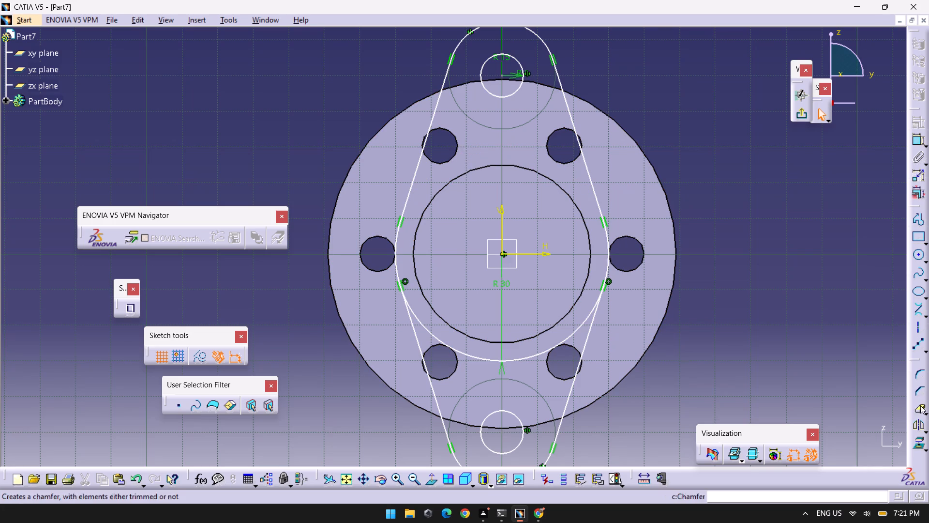
{"action": "left_click", "coordinate": [920, 405]}
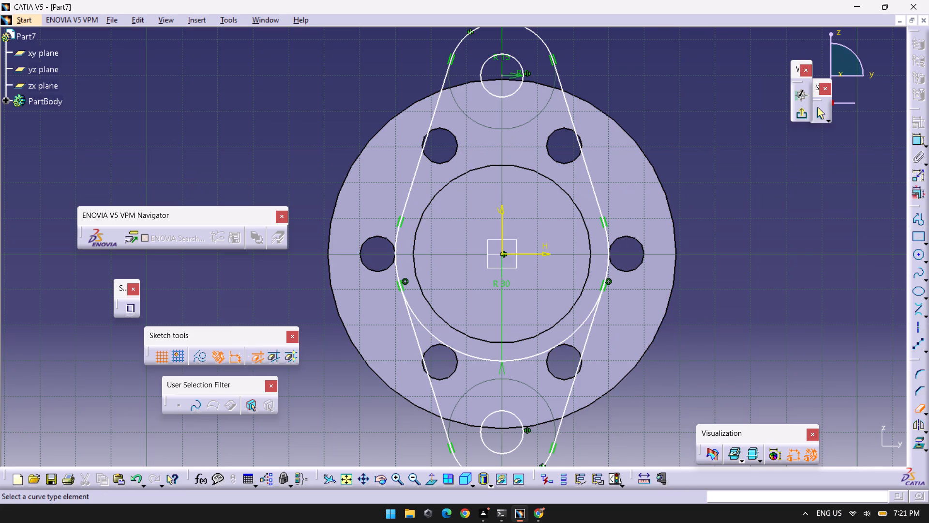
{"action": "left_click", "coordinate": [497, 361]}
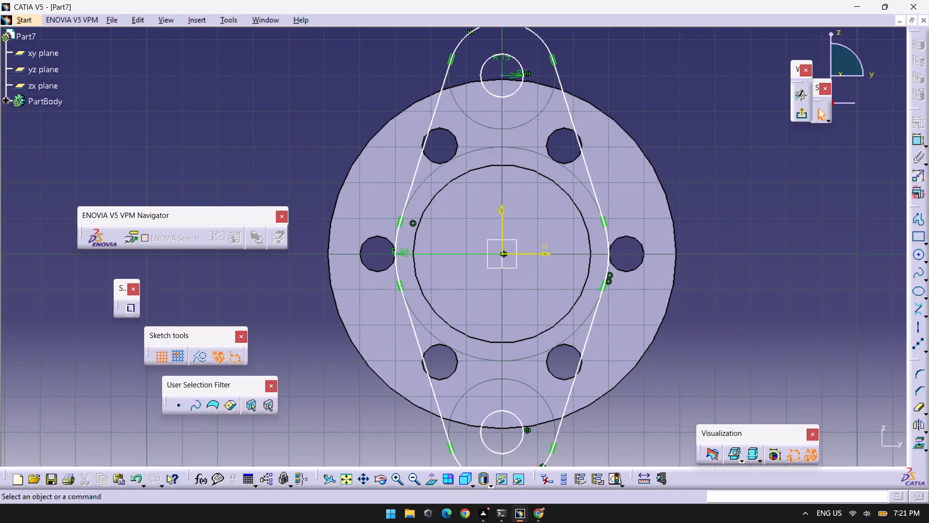
{"action": "left_click", "coordinate": [801, 111]}
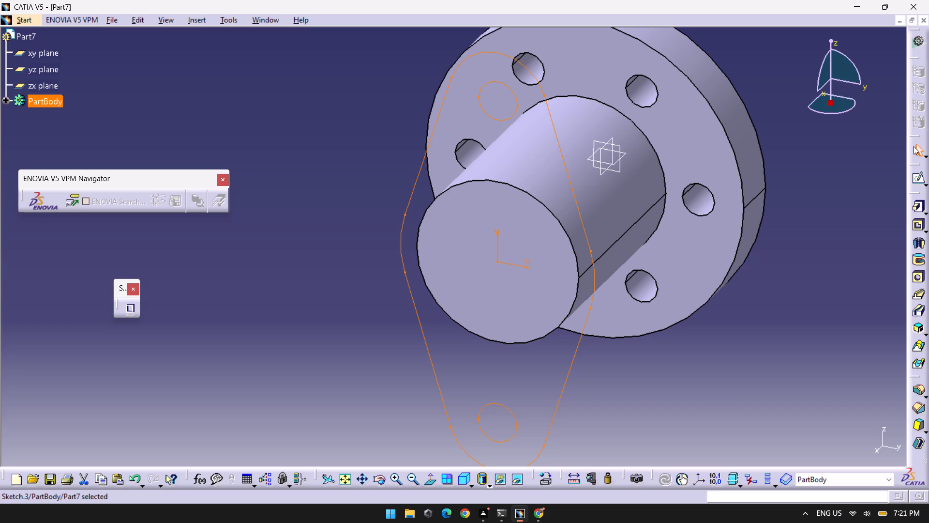
Pad the two-lobed profile with its two holes to a length of 15 mm.
{"action": "left_click", "coordinate": [912, 206]}
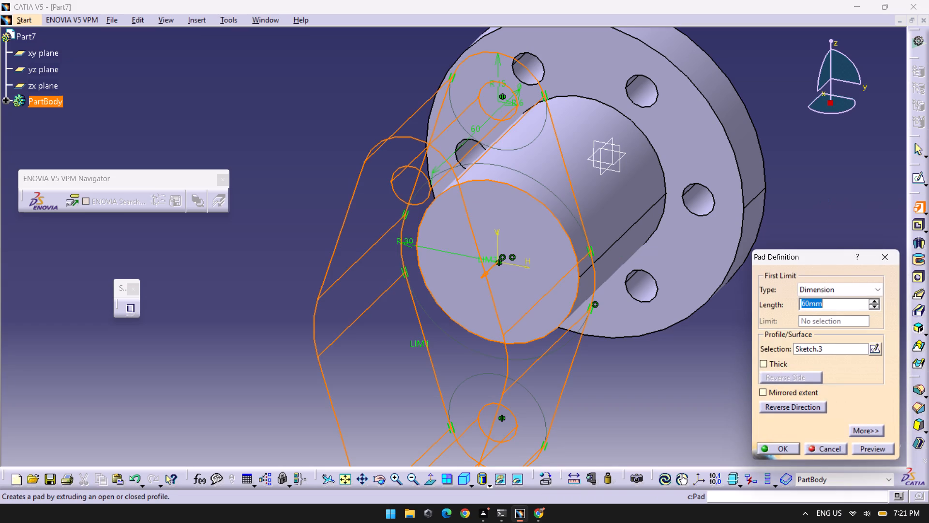
{"action": "type", "text": "15"}
{"action": "key", "text": "Return"}
{"action": "left_click", "coordinate": [854, 290]}
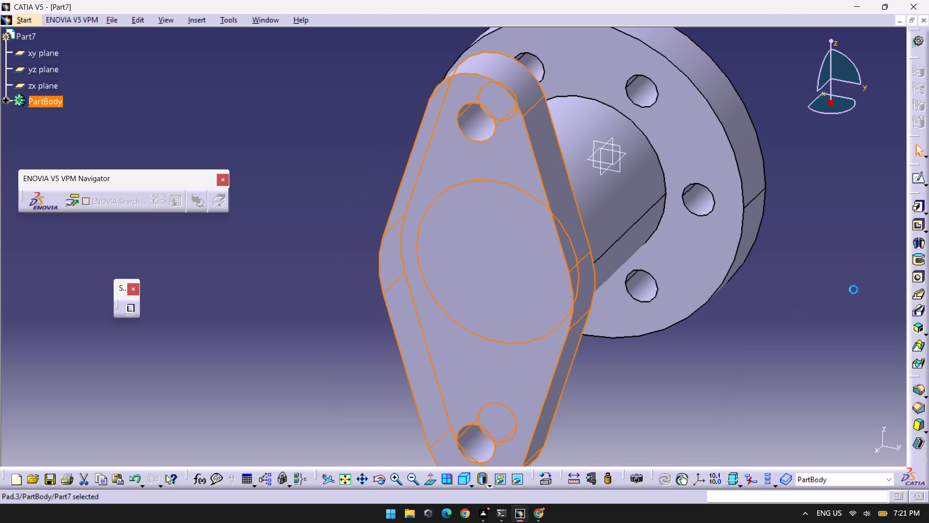
Sketch a 17.5 mm radius circle centred at the origin on the two-lobed flange's outer face and exit the sketch.
{"action": "left_click", "coordinate": [476, 254]}
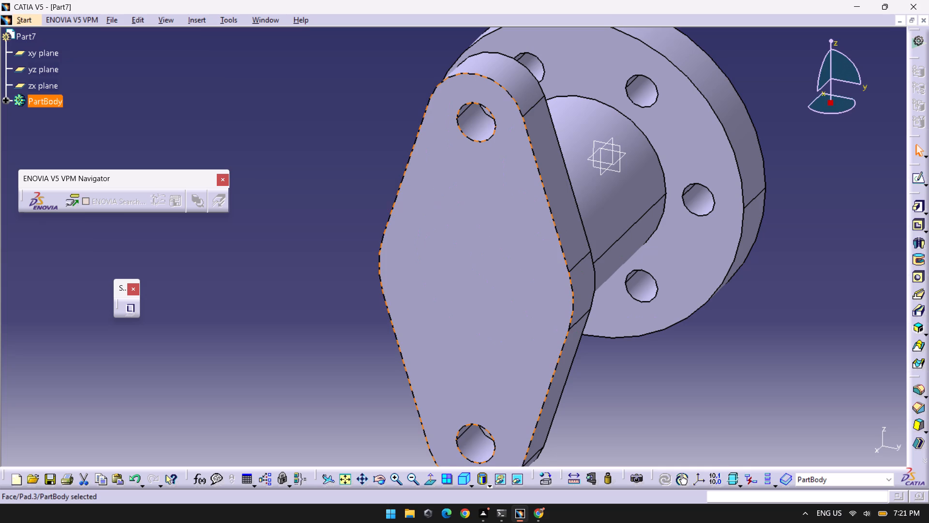
{"action": "left_click", "coordinate": [914, 174]}
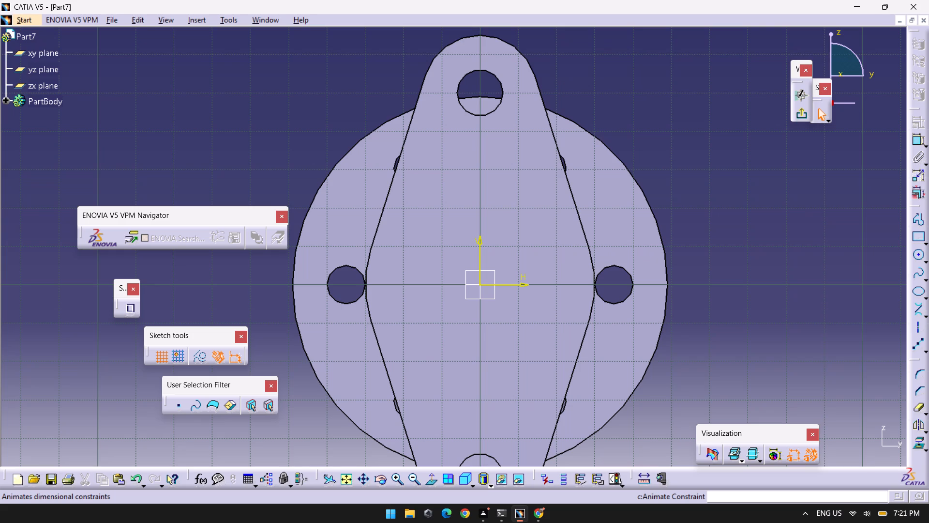
{"action": "left_click", "coordinate": [915, 259]}
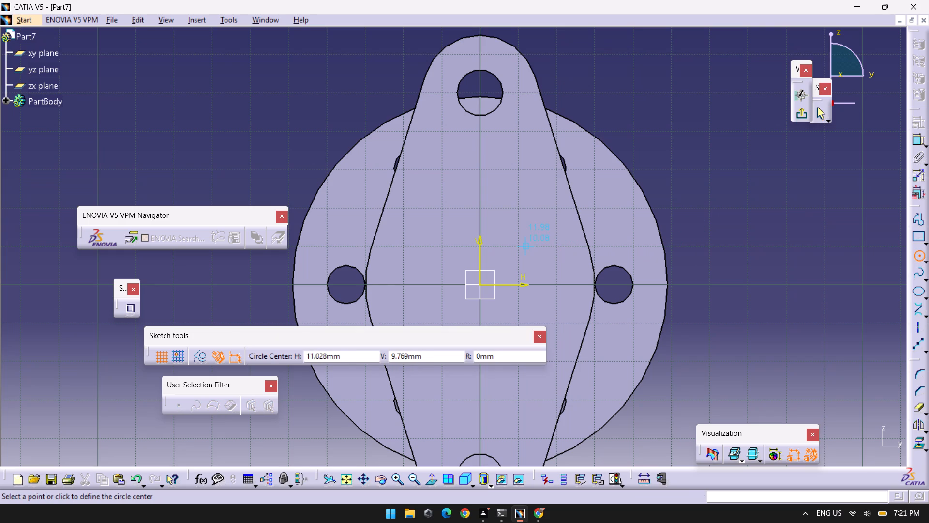
{"action": "left_click", "coordinate": [481, 284]}
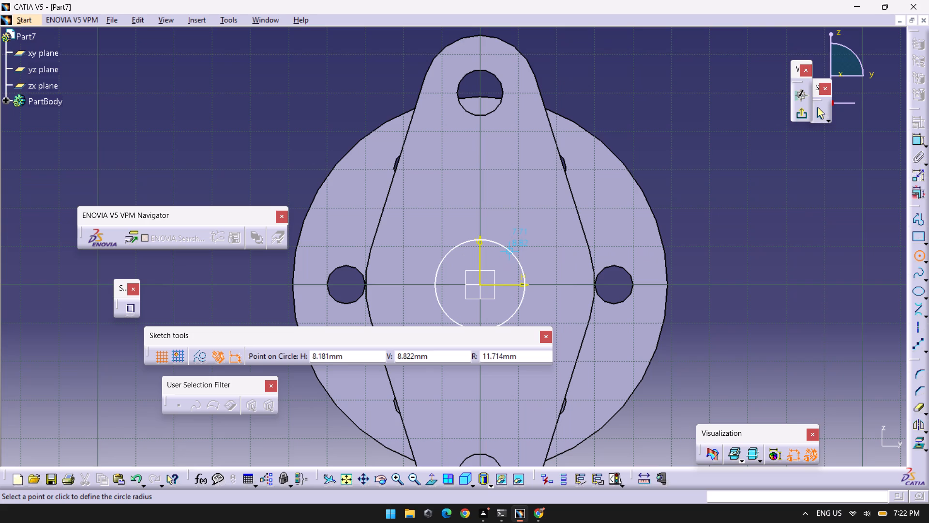
{"action": "key", "text": "Tab"}
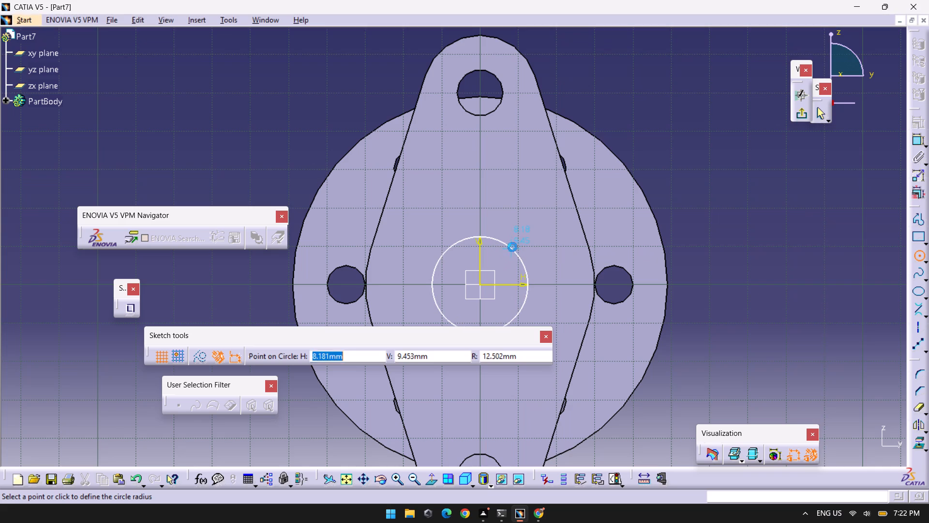
{"action": "key", "text": "Tab"}
{"action": "key", "text": "Tab"}
{"action": "type", "text": "17"}
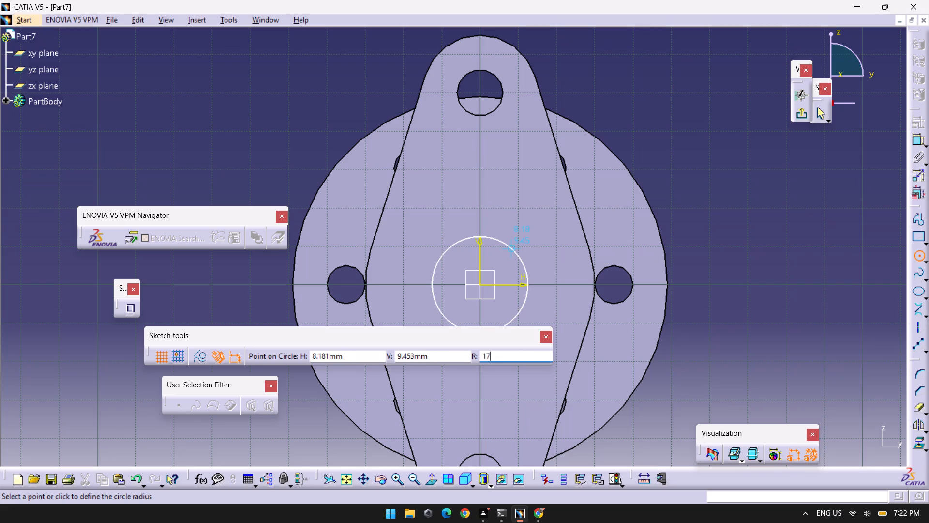
{"action": "type", "text": ".2"}
{"action": "key", "text": "BackSpace"}
{"action": "key", "text": "5"}
{"action": "key", "text": "Return"}
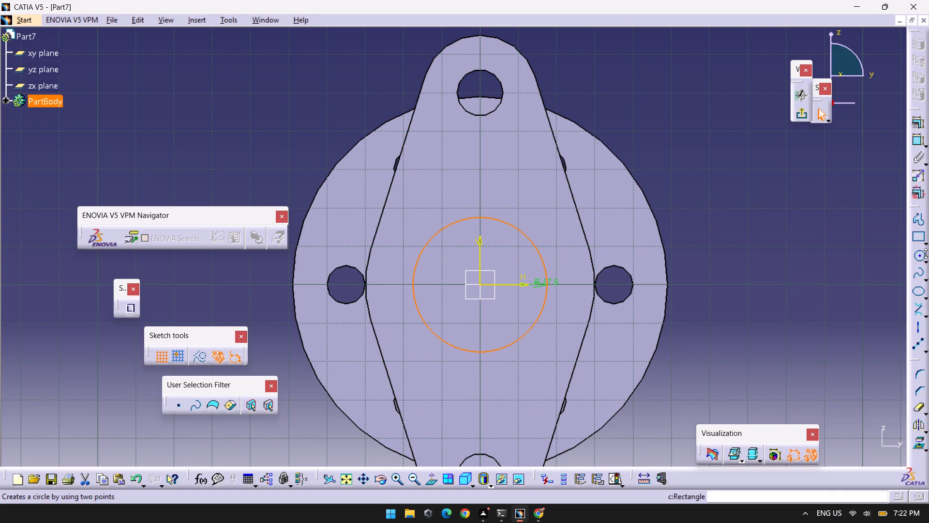
{"action": "left_click", "coordinate": [803, 107]}
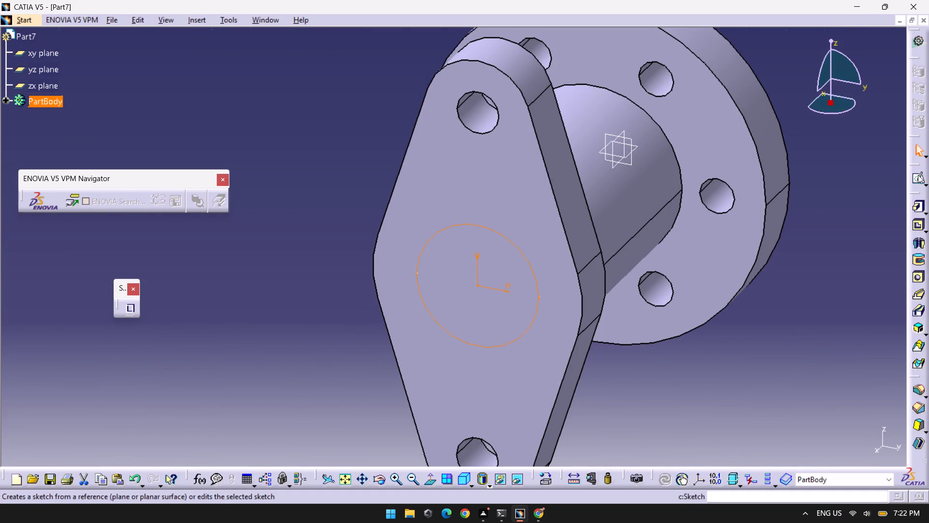
Pocket the 17.5 mm radius circle through the whole part with the limit type Up to last.
{"action": "left_click", "coordinate": [917, 225]}
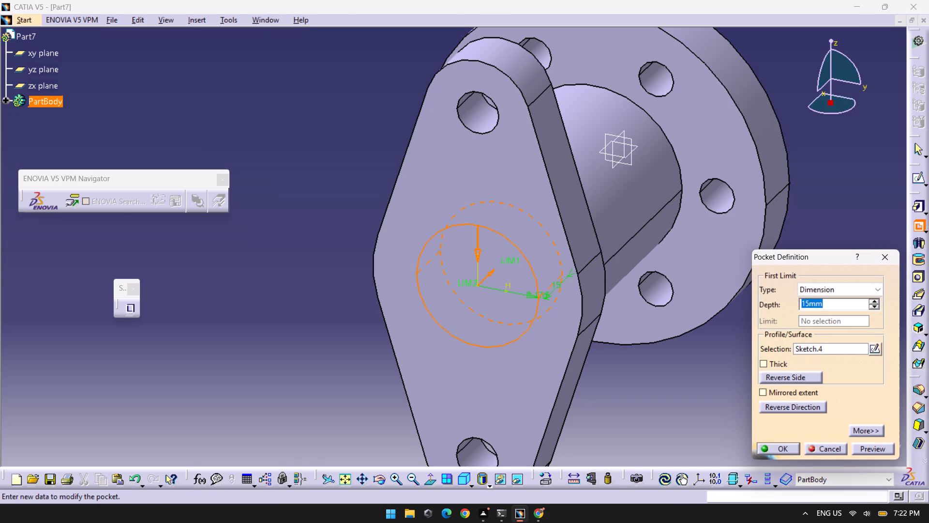
{"action": "left_click", "coordinate": [817, 288]}
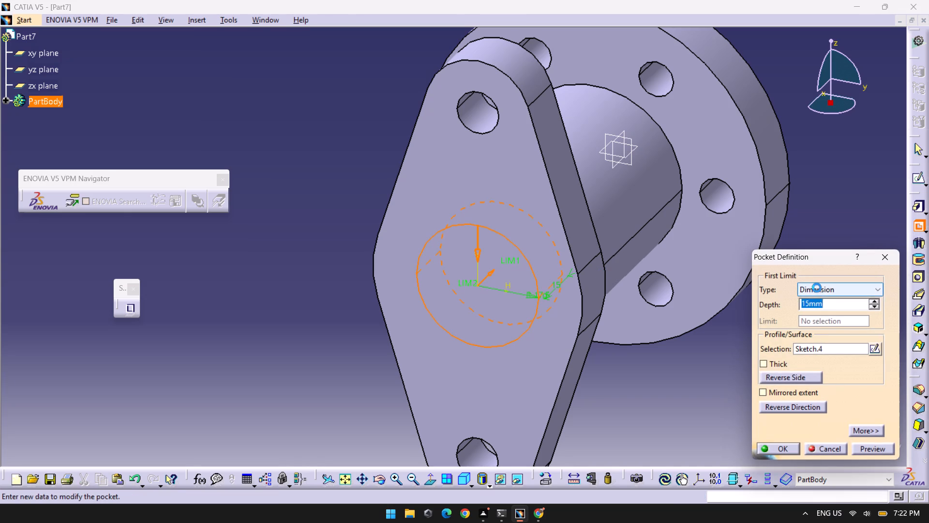
{"action": "left_click", "coordinate": [829, 324]}
{"action": "left_click", "coordinate": [833, 292]}
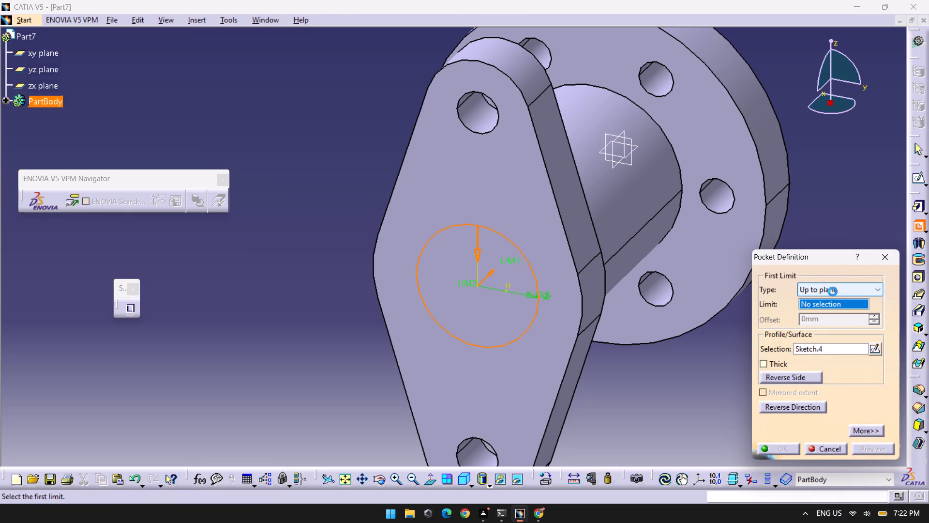
{"action": "left_click", "coordinate": [810, 321]}
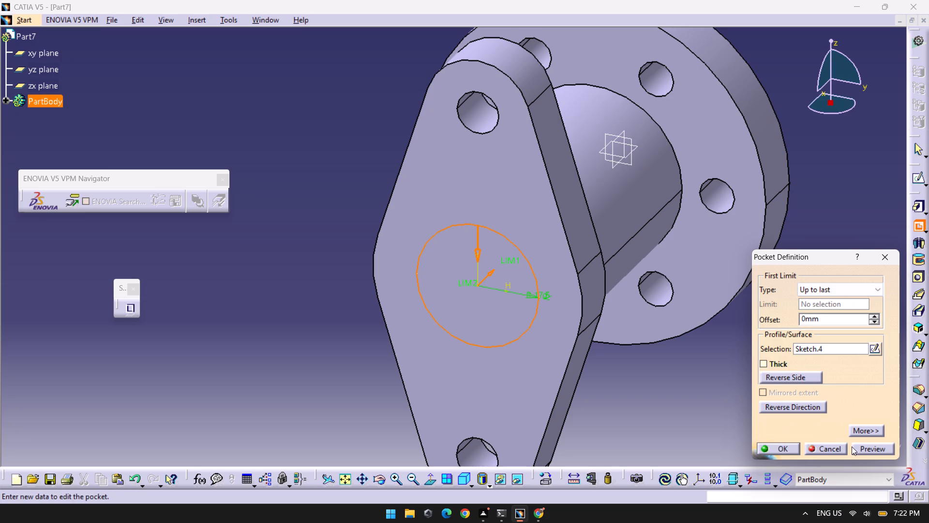
{"action": "left_click", "coordinate": [857, 445]}
{"action": "left_click", "coordinate": [772, 445]}
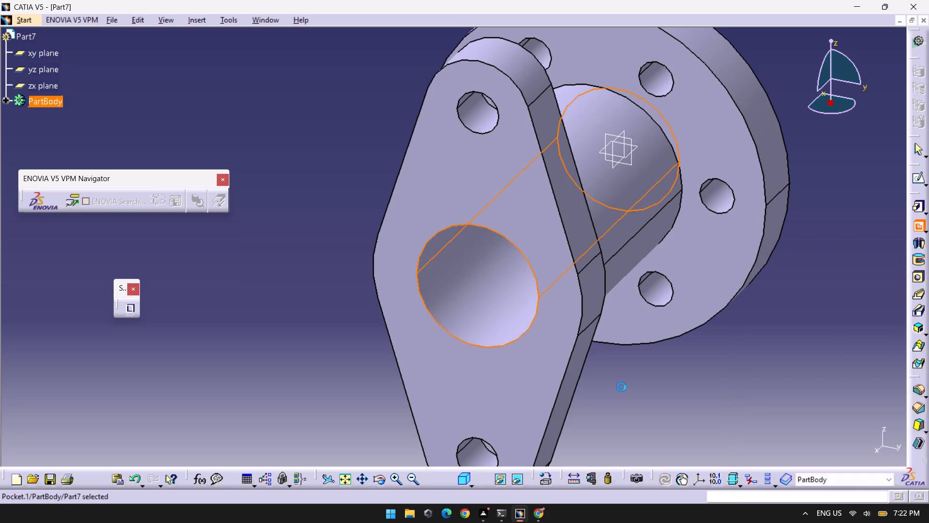
Inspect the central bore and both flanges from several angles, finishing with the whole part in isometric view.
{"action": "middle_click_drag", "start_coordinate": [621, 387], "coordinate": [688, 155]}
{"action": "right_click", "coordinate": [621, 387]}
{"action": "right_click_drag", "start_coordinate": [621, 386], "coordinate": [688, 155]}
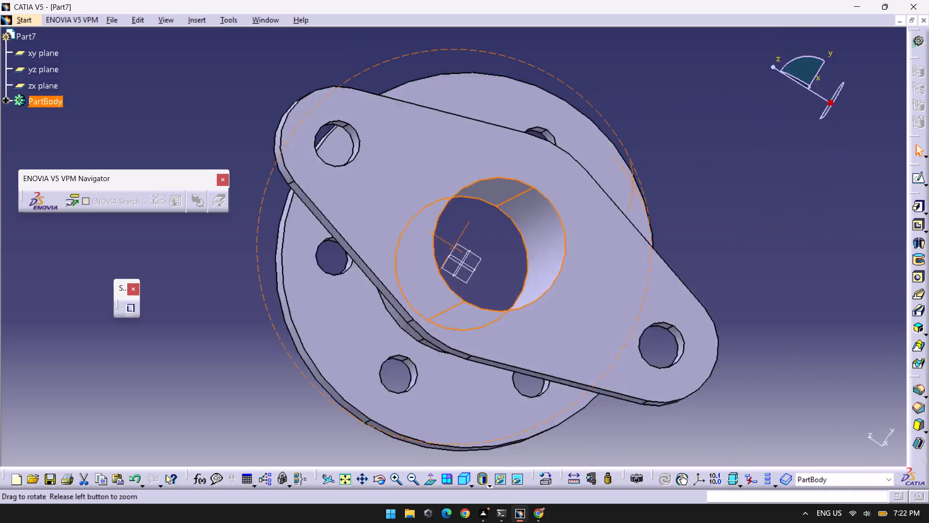
{"action": "middle_click_drag", "start_coordinate": [688, 155], "coordinate": [549, 293]}
{"action": "right_click_drag", "start_coordinate": [688, 155], "coordinate": [585, 387]}
{"action": "left_click", "coordinate": [686, 216]}
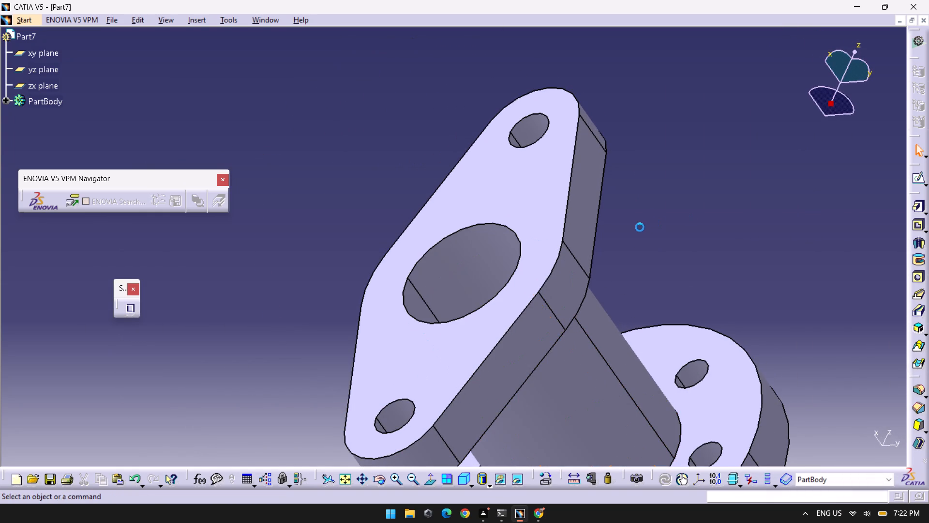
{"action": "middle_click_drag", "start_coordinate": [639, 227], "coordinate": [418, 164]}
{"action": "right_click_drag", "start_coordinate": [639, 227], "coordinate": [418, 164]}
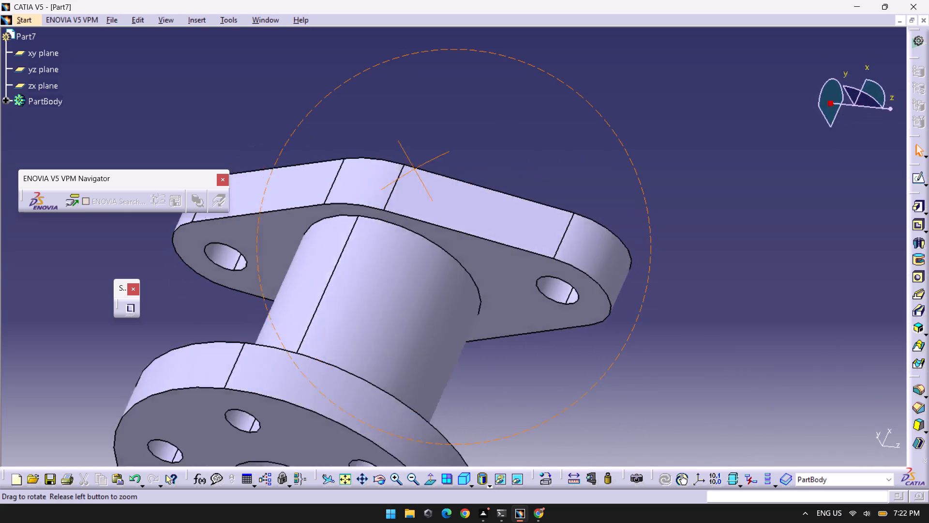
{"action": "middle_click_drag", "start_coordinate": [418, 164], "coordinate": [641, 45]}
{"action": "right_click_drag", "start_coordinate": [418, 164], "coordinate": [641, 45]}
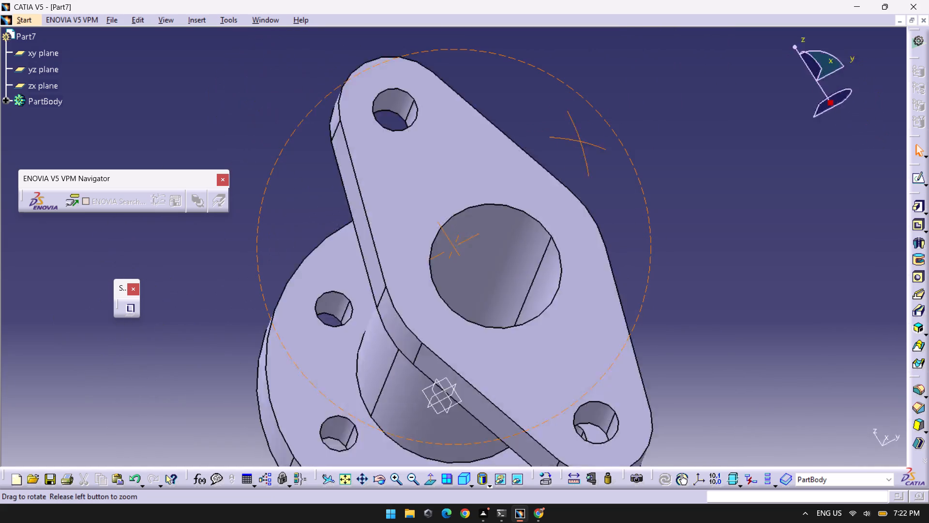
{"action": "right_click_drag", "start_coordinate": [641, 45], "coordinate": [590, 77]}
{"action": "middle_click_drag", "start_coordinate": [641, 45], "coordinate": [590, 77]}
{"action": "middle_click", "coordinate": [539, 162]}
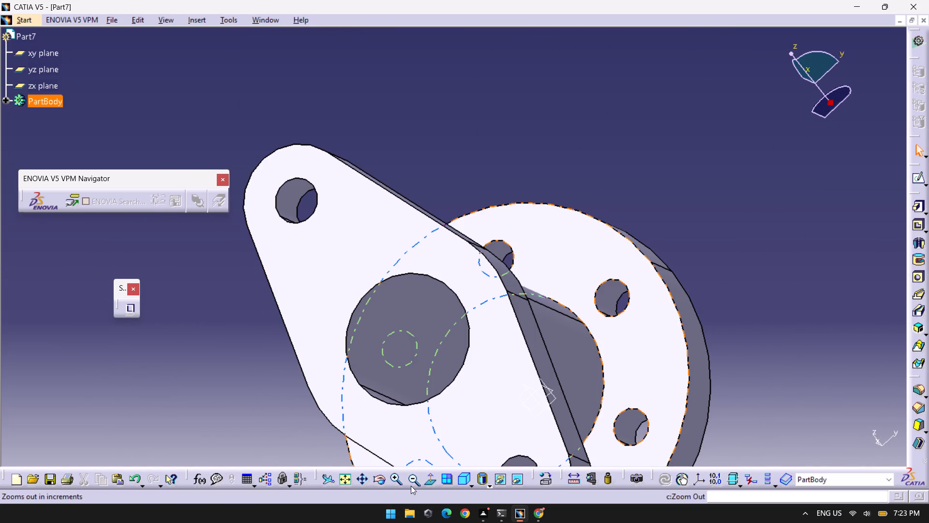
{"action": "left_click", "coordinate": [352, 480]}
{"action": "left_click", "coordinate": [464, 485]}
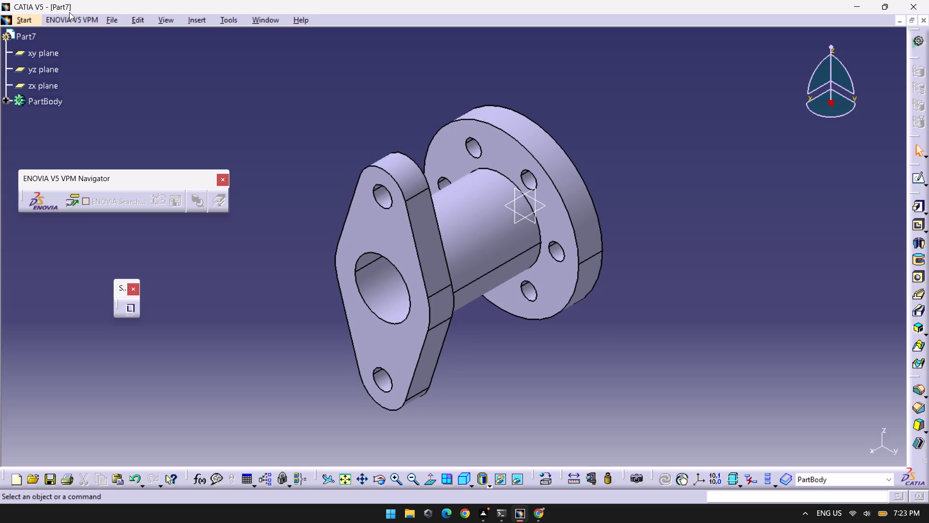
Save the part as Part7 in CATPart format in the catia parts folder.
{"action": "key", "text": "ctrl+s"}
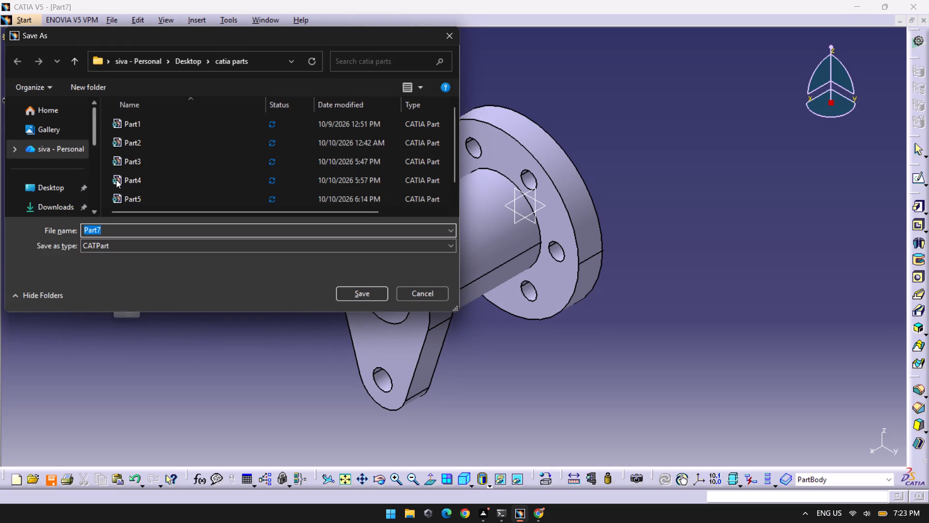
{"action": "scroll", "coordinate": [116, 180], "scroll_direction": "down", "scroll_amount": 4}
{"action": "left_click", "coordinate": [347, 297]}
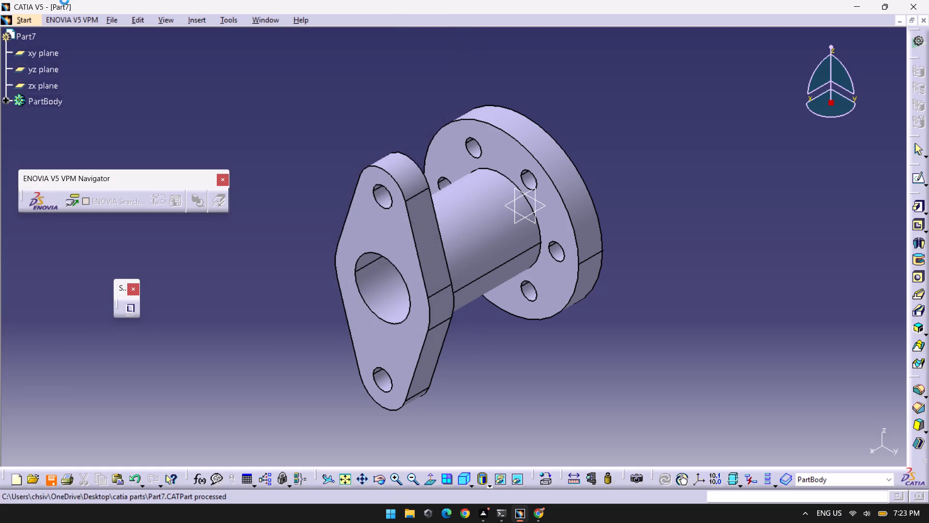
Save a copy of the part as Part7 in igs format in the catia parts folder.
{"action": "left_click", "coordinate": [120, 18]}
{"action": "left_click", "coordinate": [134, 115]}
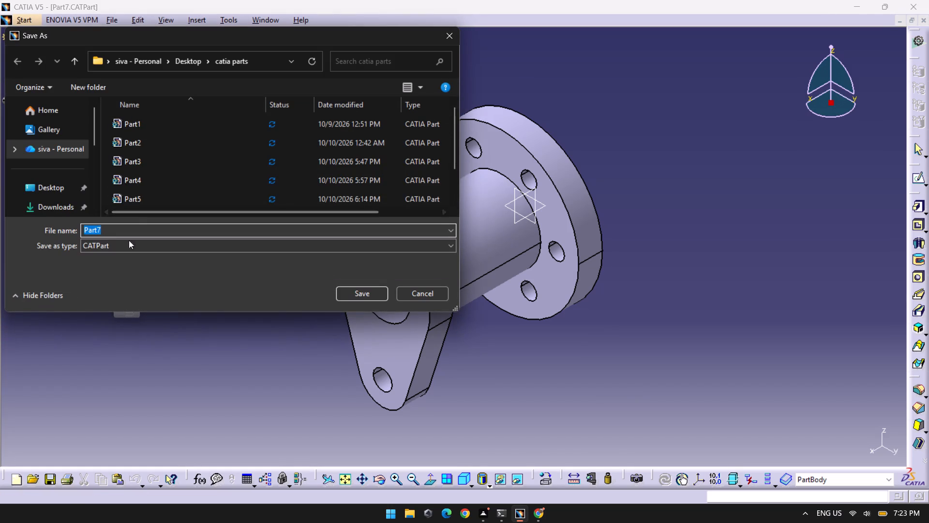
{"action": "left_click", "coordinate": [128, 248]}
{"action": "left_click", "coordinate": [119, 272]}
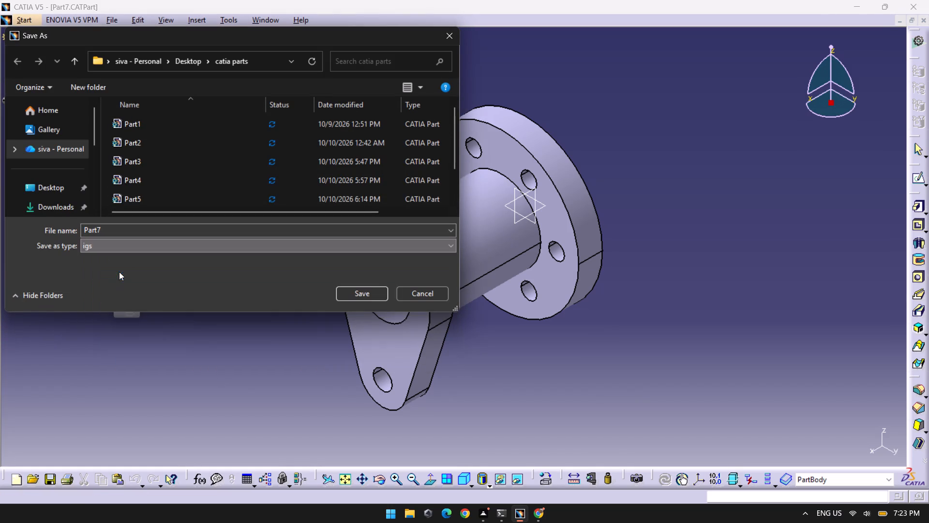
{"action": "left_click", "coordinate": [368, 295]}
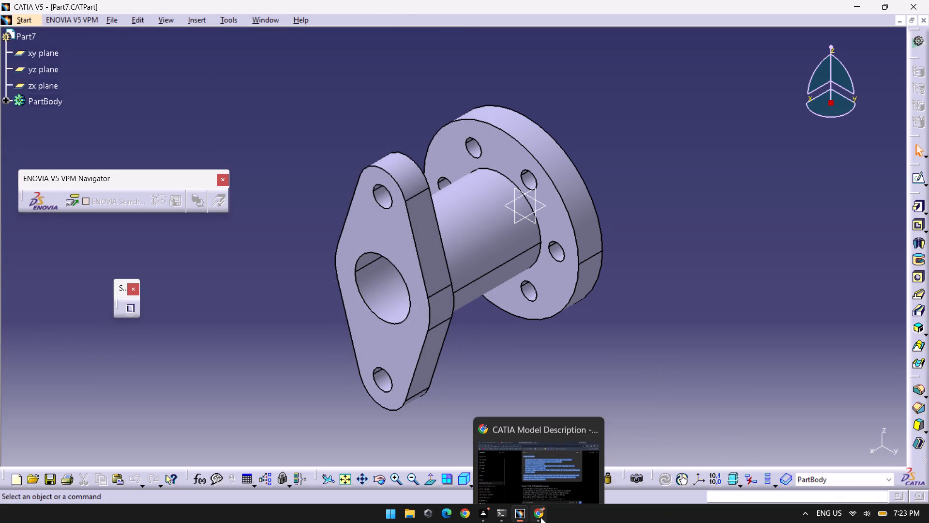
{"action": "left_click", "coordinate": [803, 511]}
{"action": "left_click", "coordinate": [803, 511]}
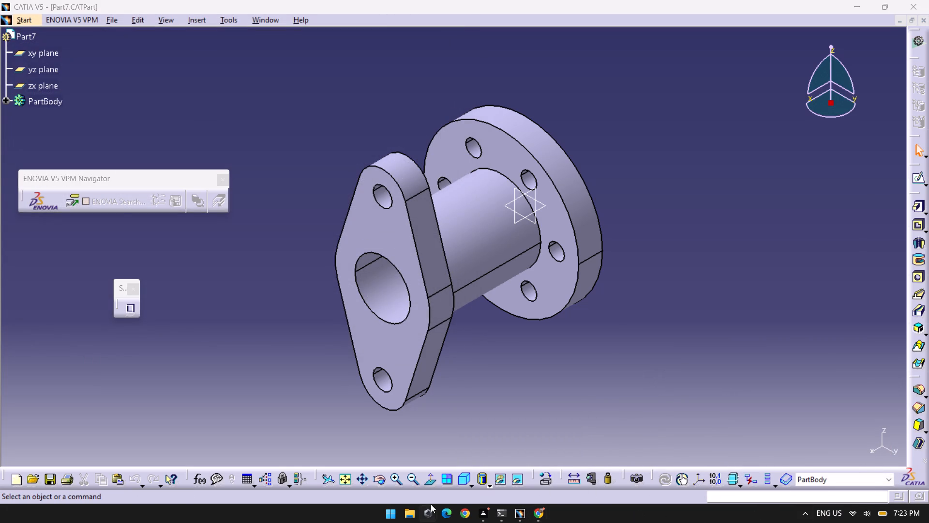